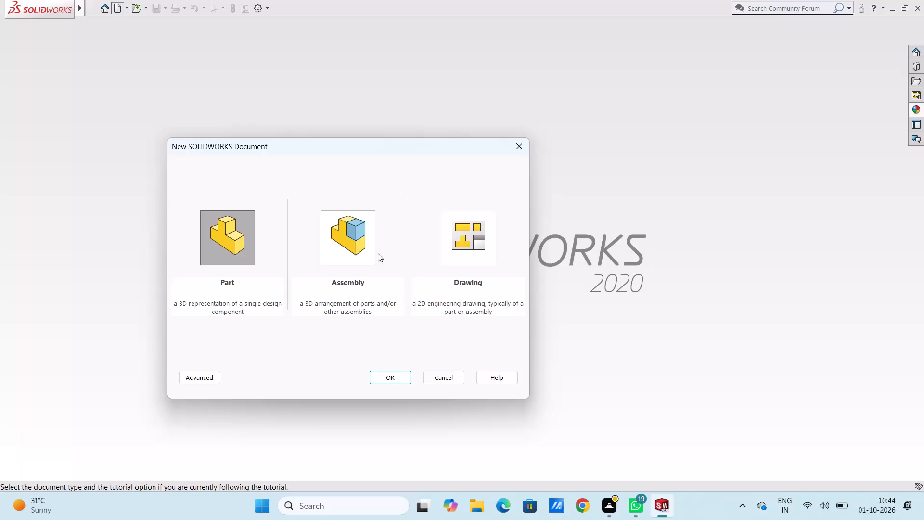
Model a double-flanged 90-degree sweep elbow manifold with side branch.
Create a new part and start a sketch on the Front Plane.
{"action": "left_click", "coordinate": [399, 375]}
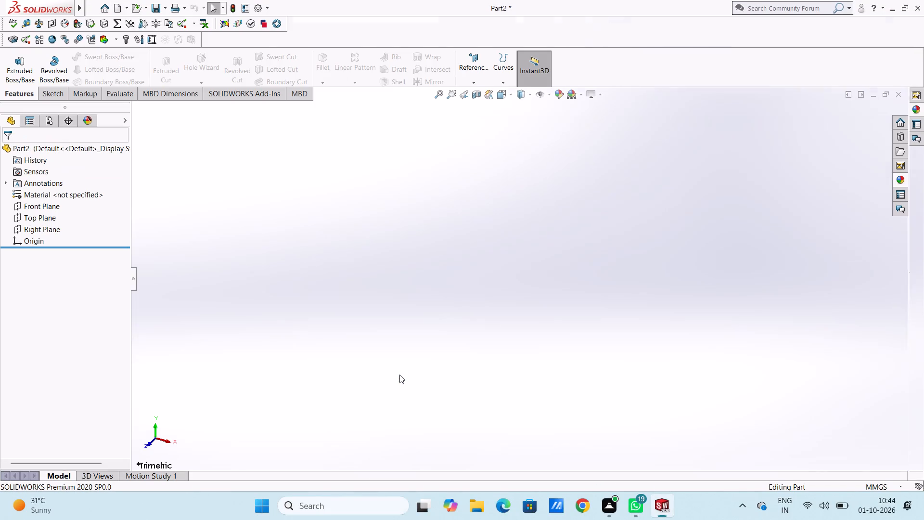
{"action": "left_click", "coordinate": [47, 208]}
{"action": "left_click", "coordinate": [55, 195]}
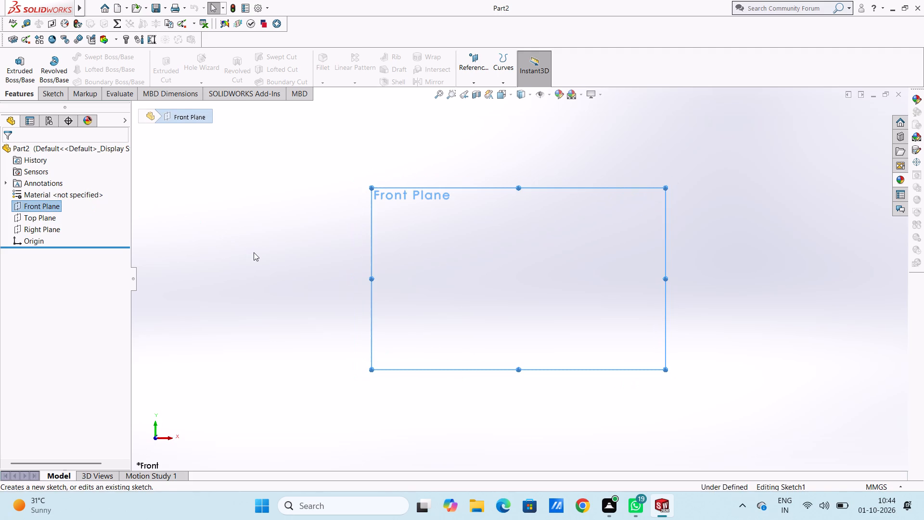
{"action": "left_click", "coordinate": [254, 252]}
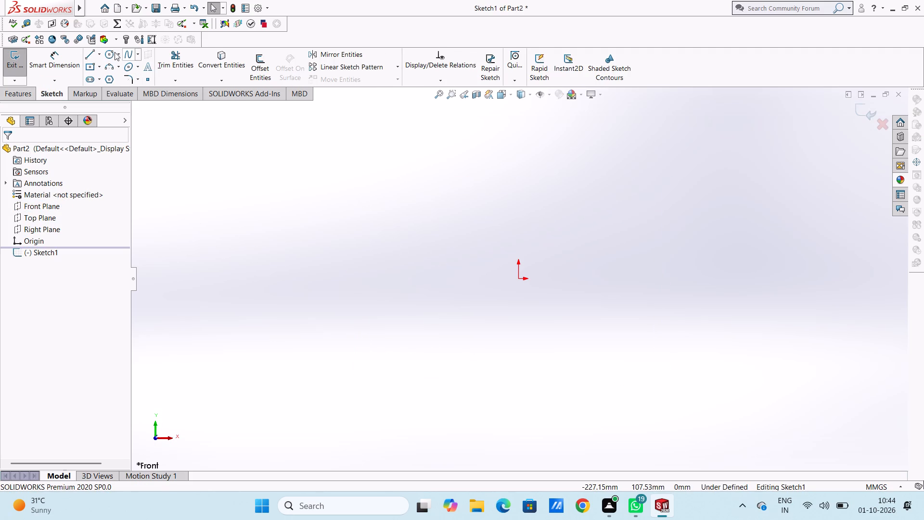
Sketch two concentric circles centred on the origin, with radii of about 44 mm and 28 mm.
{"action": "left_click", "coordinate": [110, 55]}
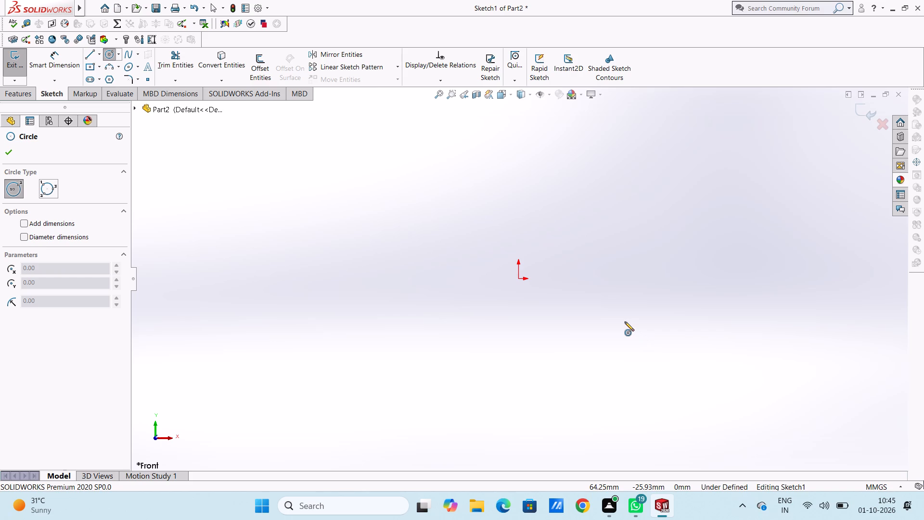
{"action": "left_click", "coordinate": [520, 278]}
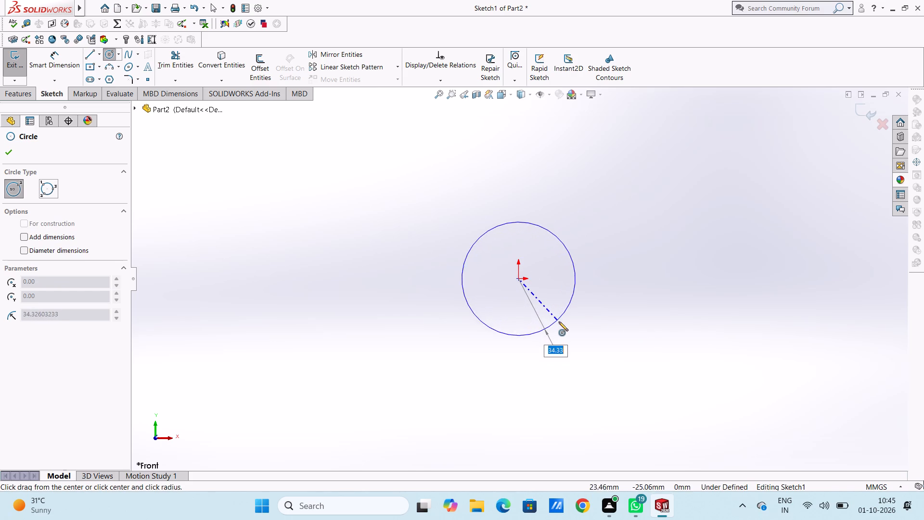
{"action": "left_click", "coordinate": [567, 332]}
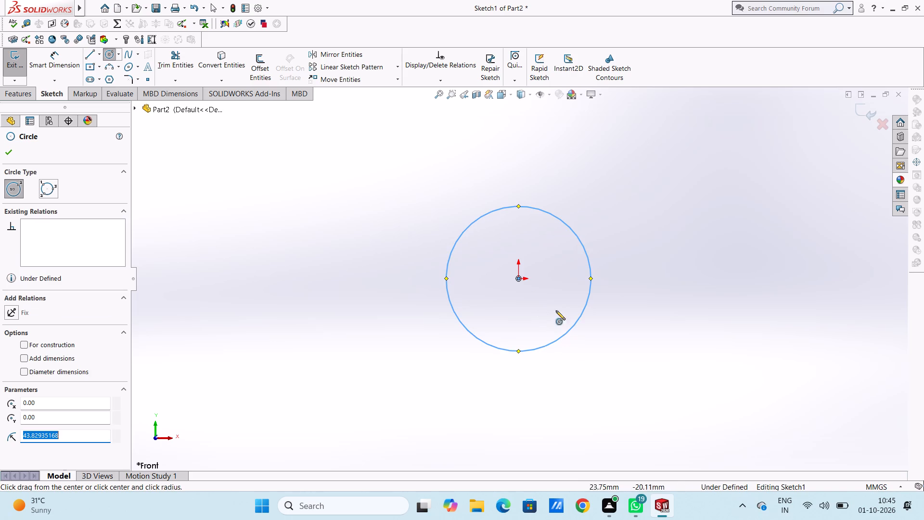
{"action": "left_click", "coordinate": [517, 277]}
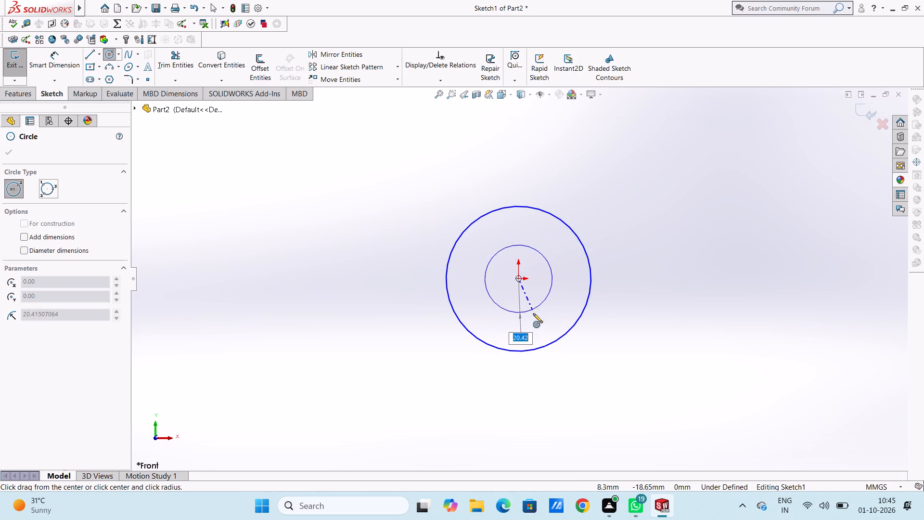
{"action": "left_click", "coordinate": [537, 321]}
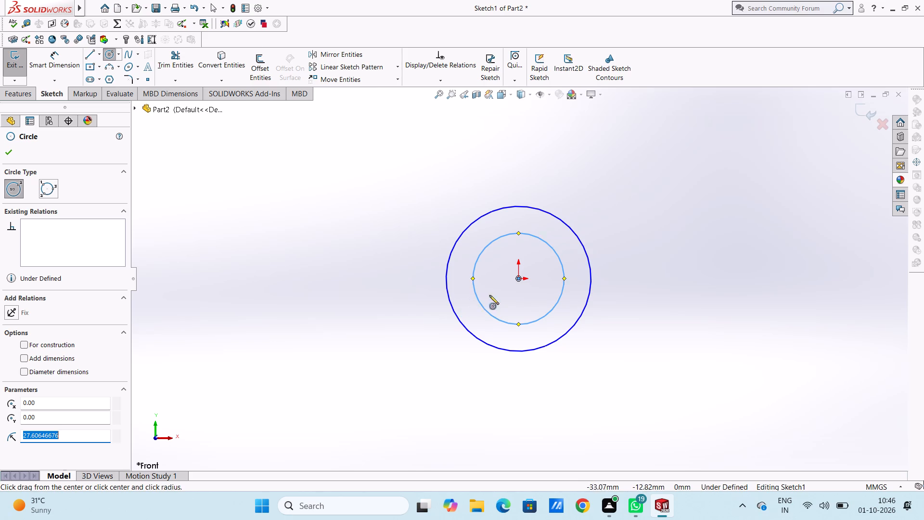
{"action": "left_click", "coordinate": [518, 278]}
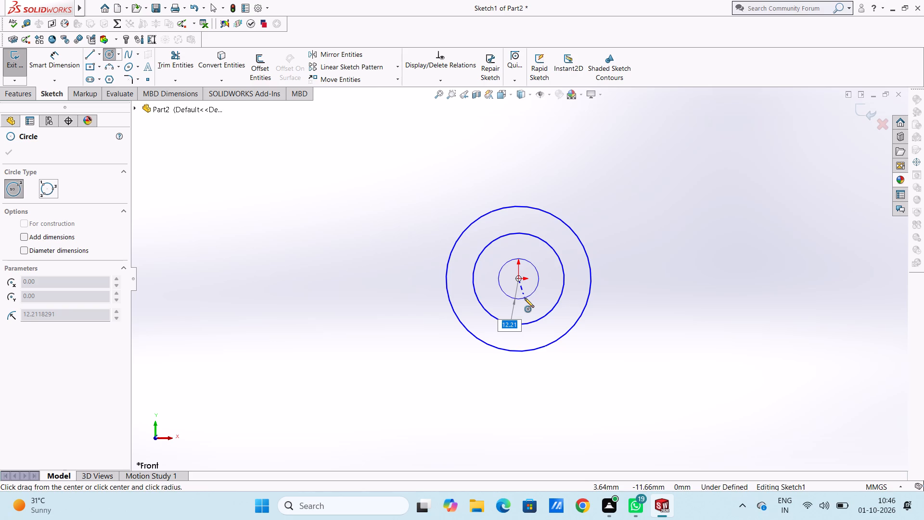
{"action": "key", "text": "Escape"}
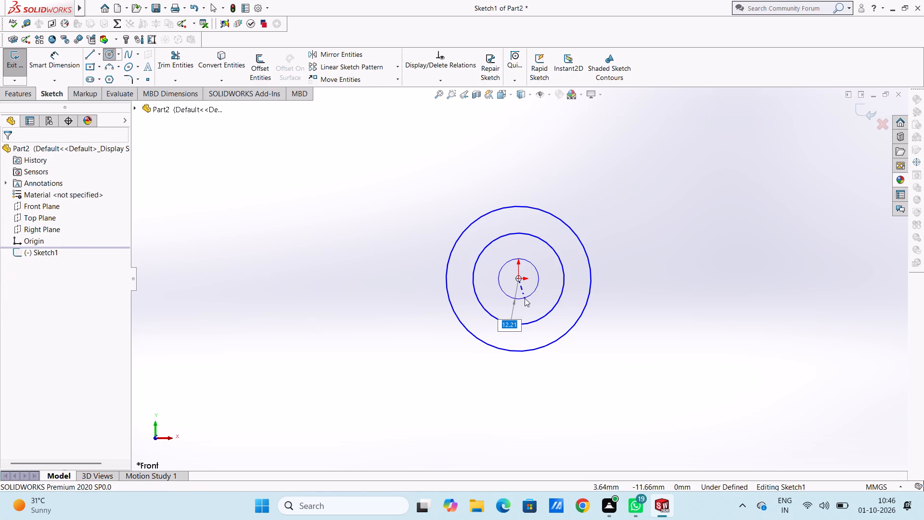
Dimension the outer circle's diameter and set it to 57.5 mm.
{"action": "left_click", "coordinate": [77, 55]}
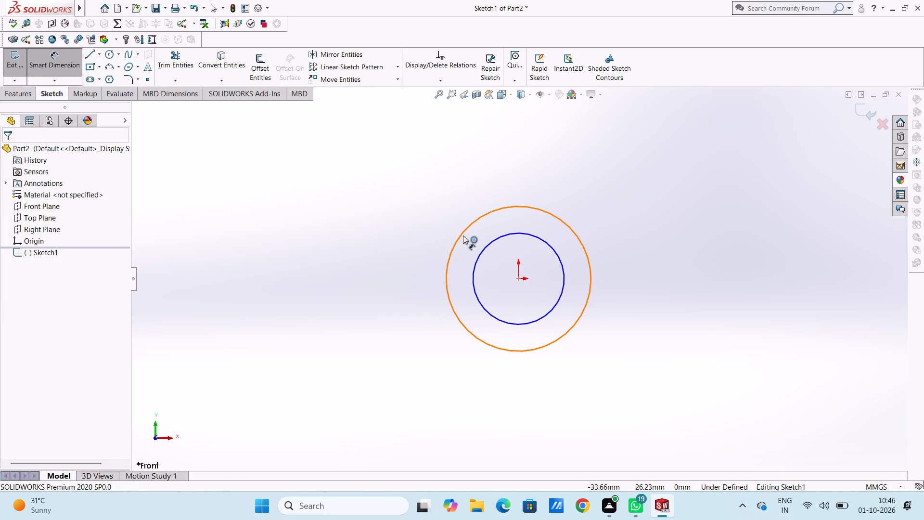
{"action": "left_click", "coordinate": [463, 235]}
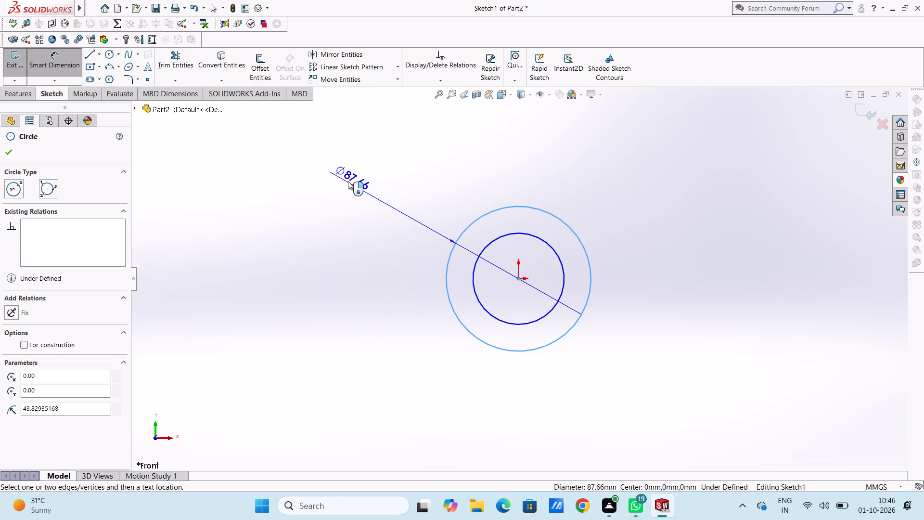
{"action": "left_click", "coordinate": [348, 181]}
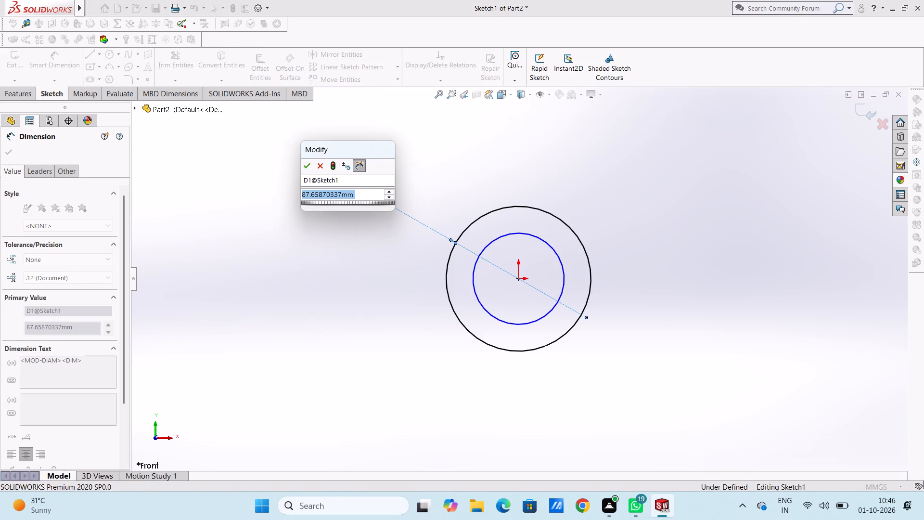
{"action": "type", "text": "57.5"}
{"action": "key", "text": "Return"}
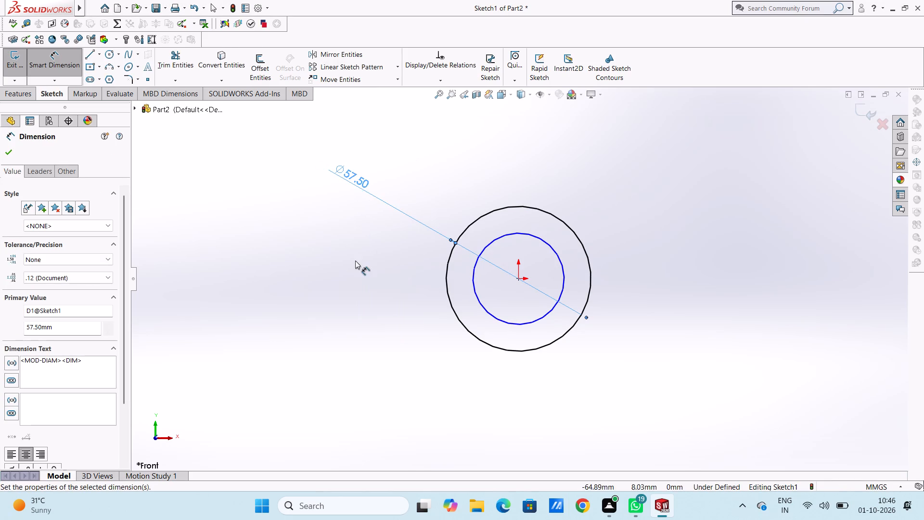
{"action": "left_click", "coordinate": [355, 260]}
Dimension the inner circle's diameter and set it to 47.5 mm.
{"action": "left_click", "coordinate": [476, 284]}
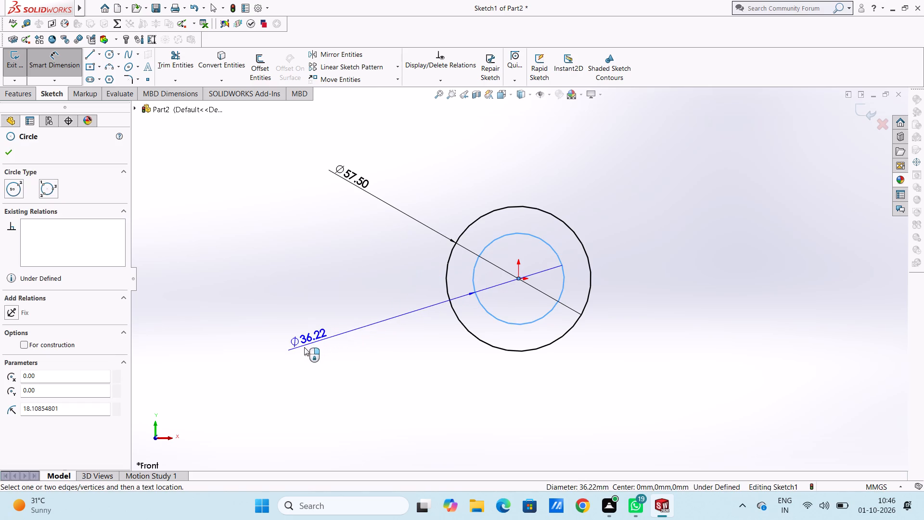
{"action": "left_click", "coordinate": [297, 351]}
{"action": "type", "text": "47.5"}
{"action": "key", "text": "Return"}
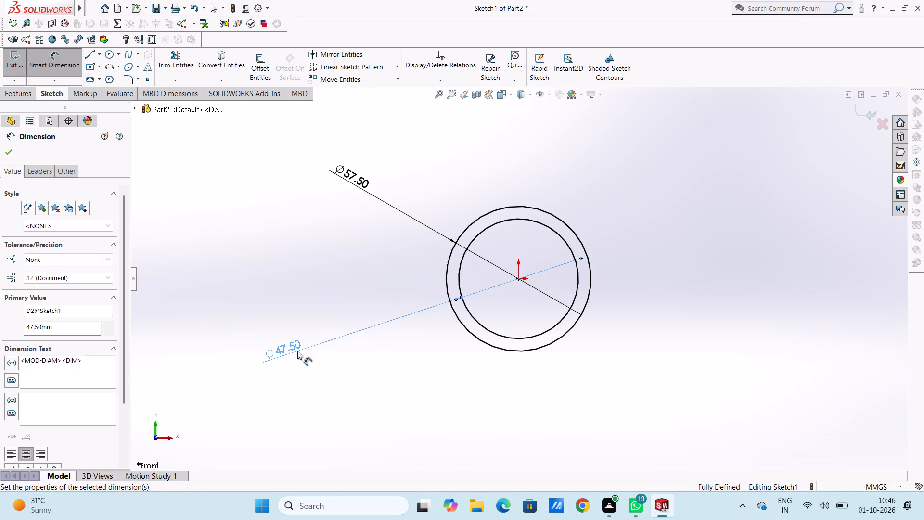
{"action": "left_click", "coordinate": [329, 292]}
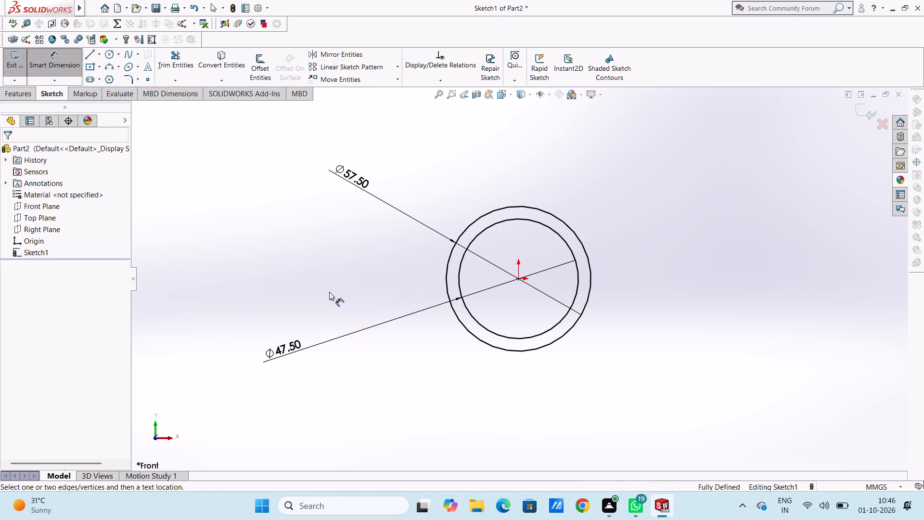
Sketch a small circle of 2.5 mm radius centred on the right-hand quadrant point of the 47.5 mm circle.
{"action": "left_click", "coordinate": [108, 54]}
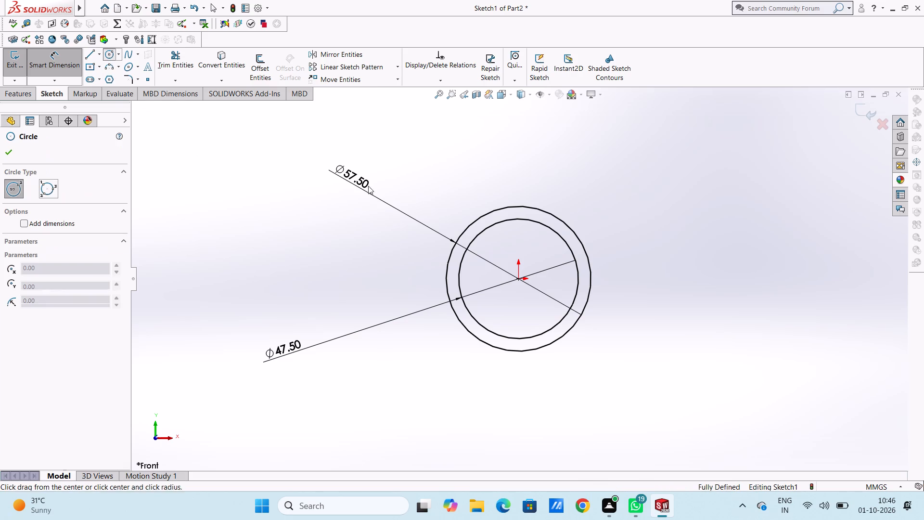
{"action": "scroll", "coordinate": [525, 248], "scroll_direction": "down", "scroll_amount": 4}
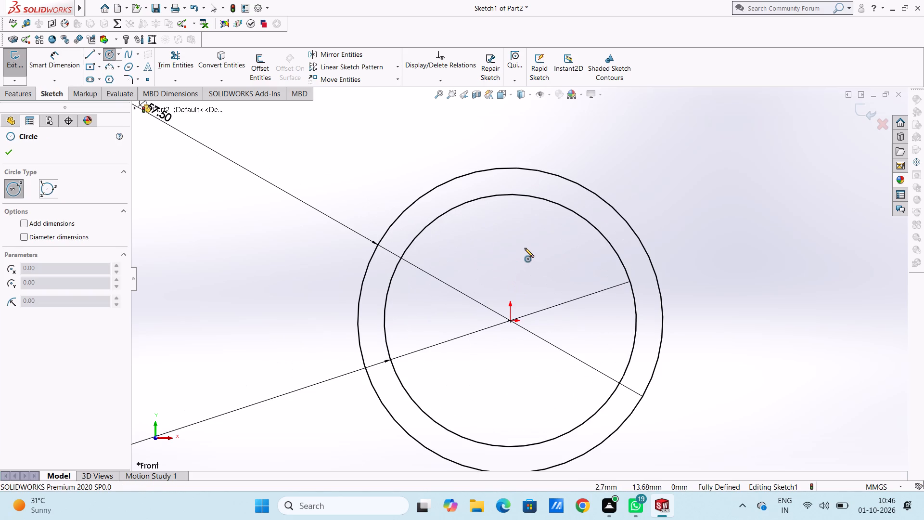
{"action": "left_click", "coordinate": [636, 321]}
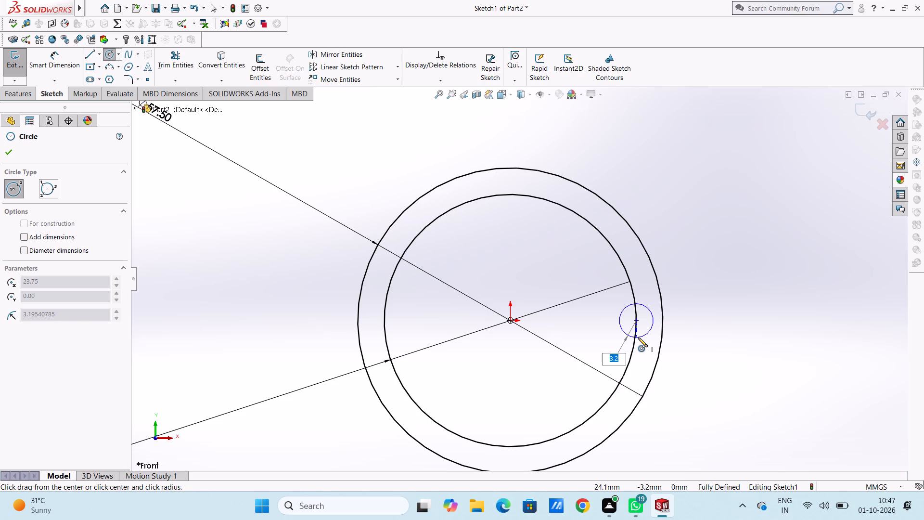
{"action": "type", "text": "2.5"}
{"action": "key", "text": "Return"}
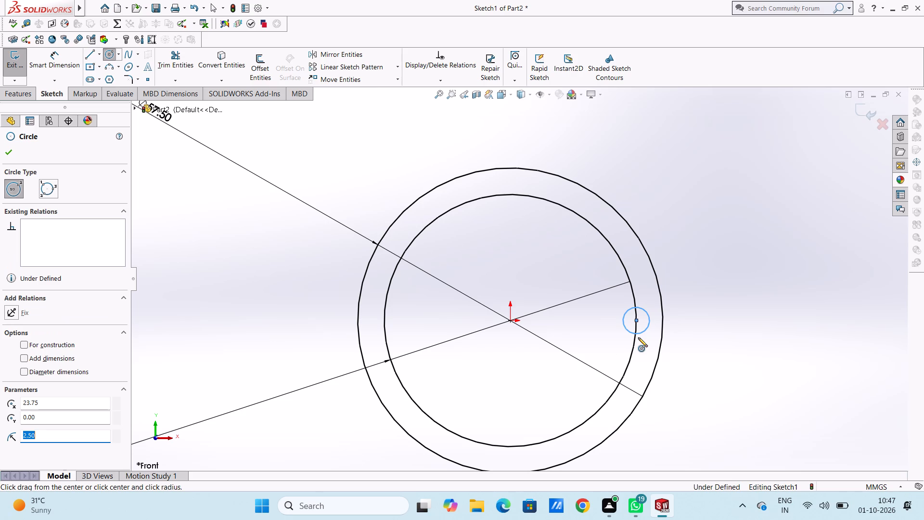
{"action": "scroll", "coordinate": [638, 338], "scroll_direction": "up", "scroll_amount": 3}
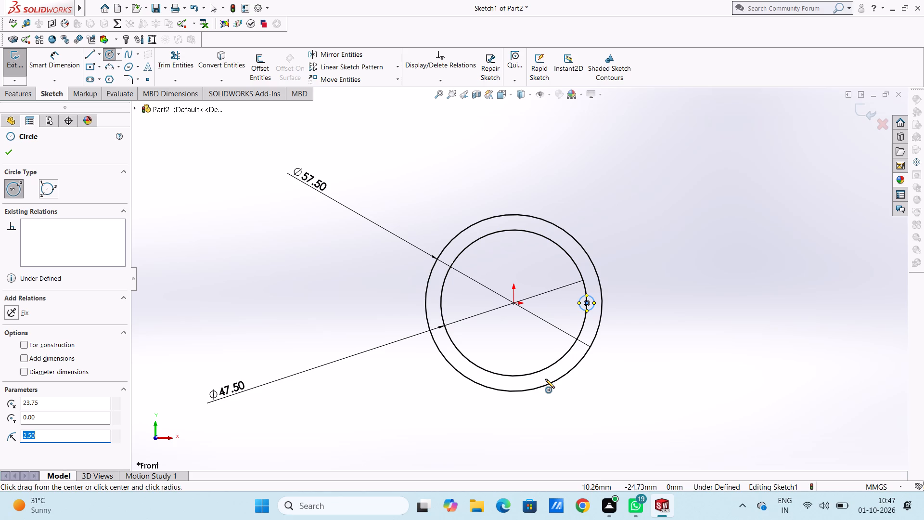
{"action": "left_click", "coordinate": [12, 150]}
Add a diameter dimension to the small circle, keeping its size.
{"action": "left_click", "coordinate": [53, 58]}
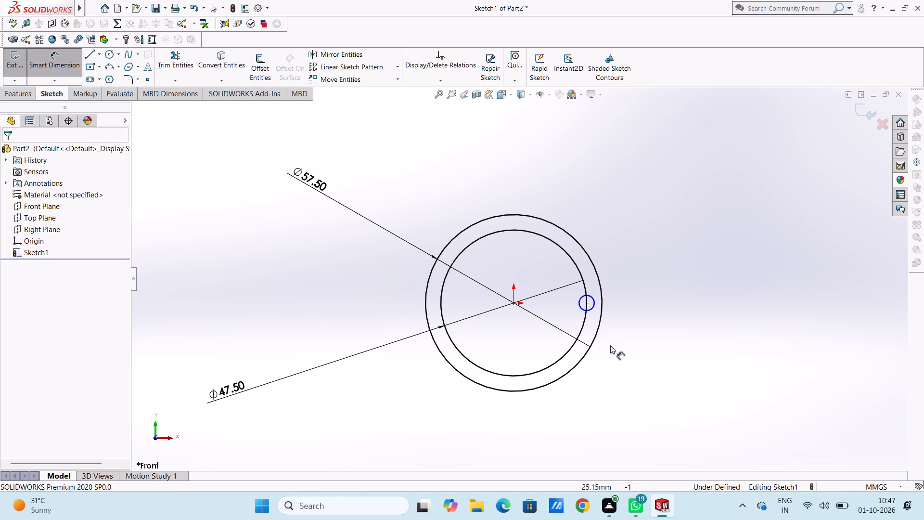
{"action": "left_click", "coordinate": [595, 305]}
{"action": "left_click", "coordinate": [728, 412]}
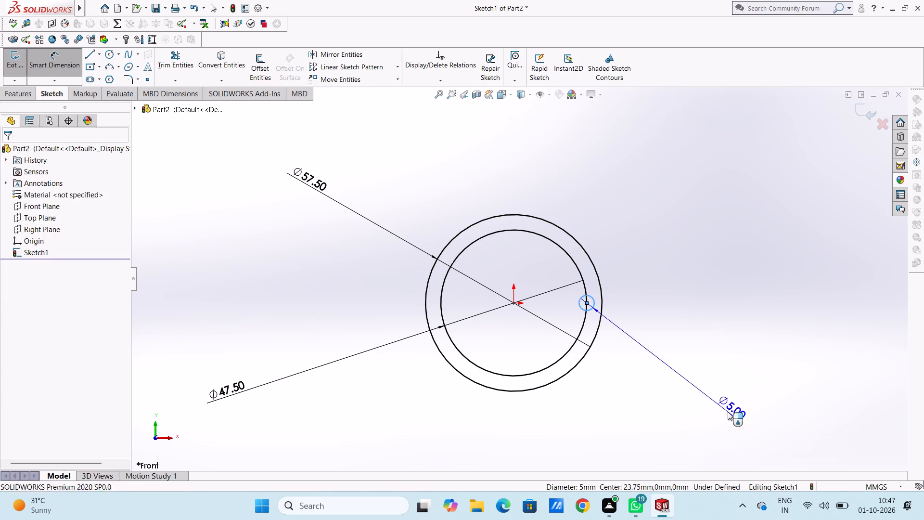
{"action": "left_click", "coordinate": [689, 402]}
{"action": "left_click", "coordinate": [650, 406]}
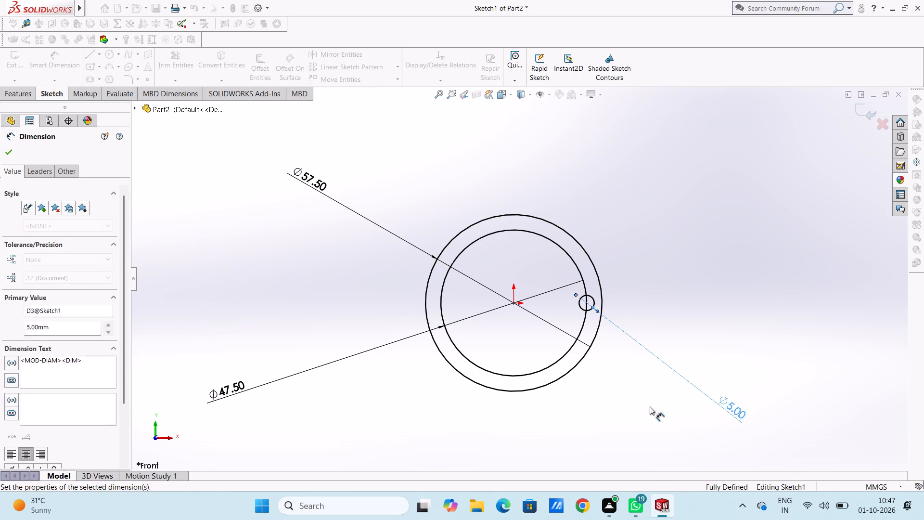
{"action": "key", "text": "Escape"}
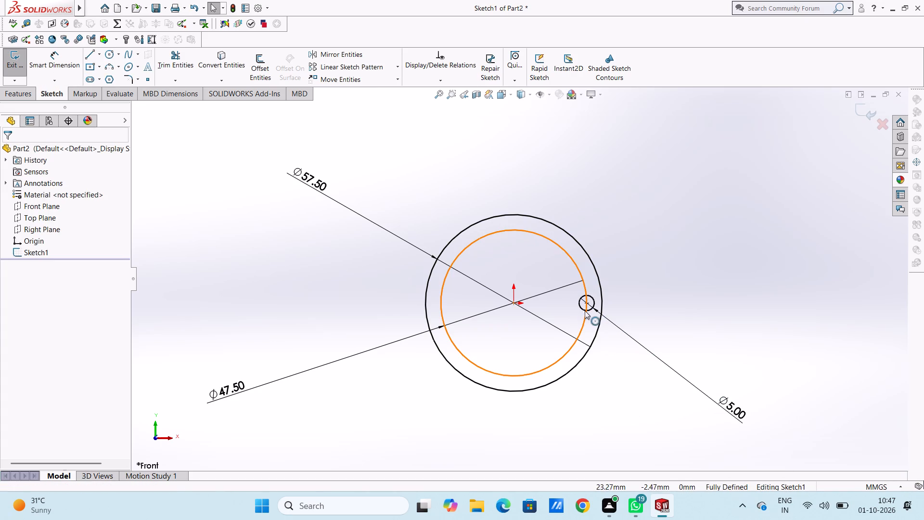
Create a circular sketch pattern of the small circle about the origin with 6 equally spaced instances over 360 degrees.
{"action": "left_click", "coordinate": [590, 311]}
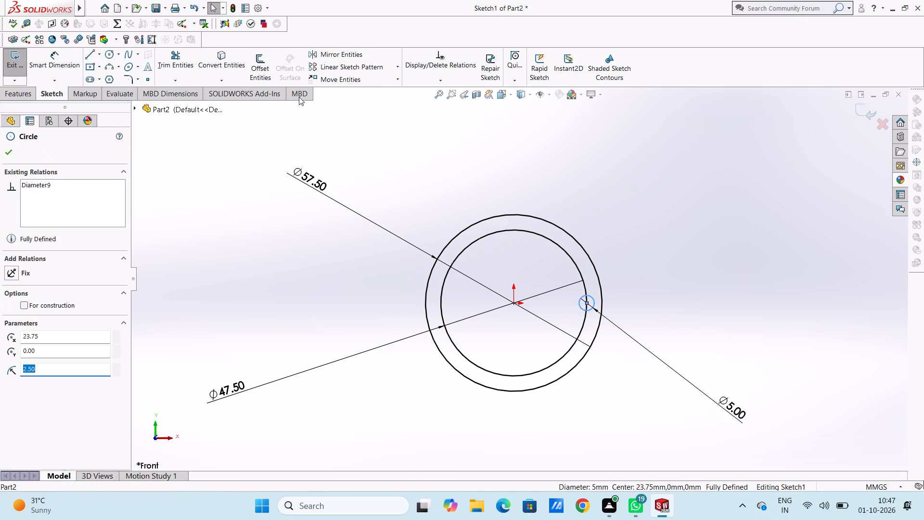
{"action": "left_click", "coordinate": [398, 68]}
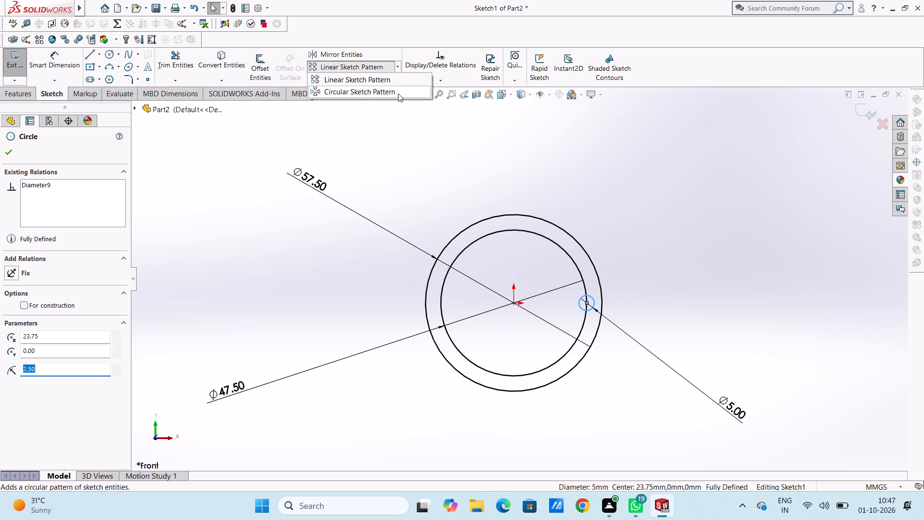
{"action": "left_click", "coordinate": [398, 94]}
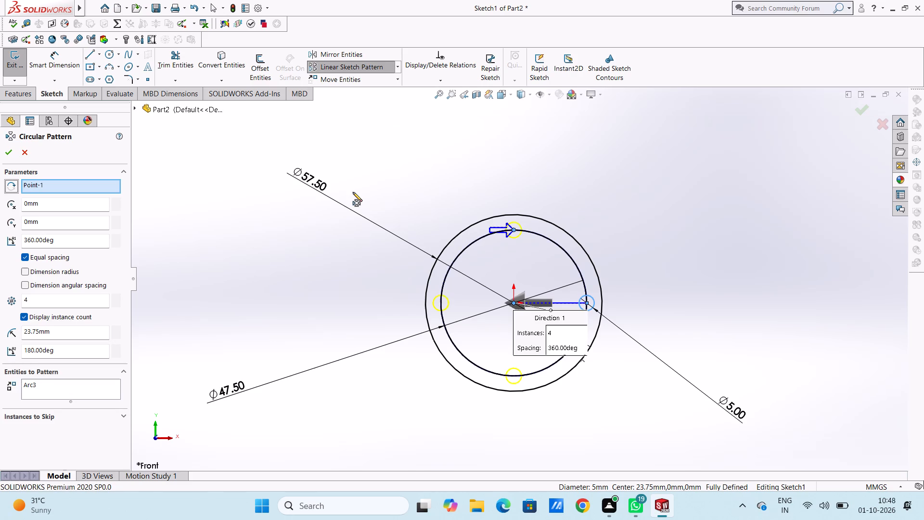
{"action": "double_click", "coordinate": [76, 301]}
{"action": "key", "text": "6"}
{"action": "key", "text": "Return"}
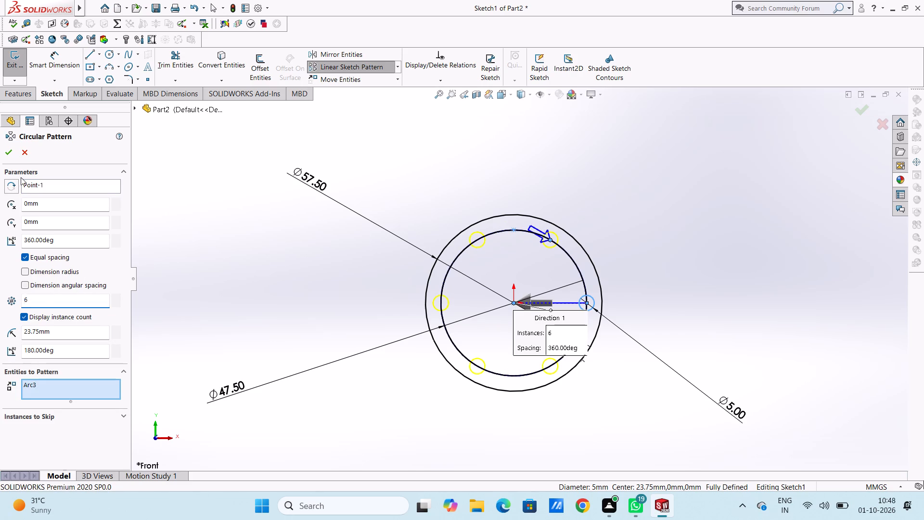
{"action": "left_click", "coordinate": [10, 154]}
{"action": "left_click", "coordinate": [295, 273]}
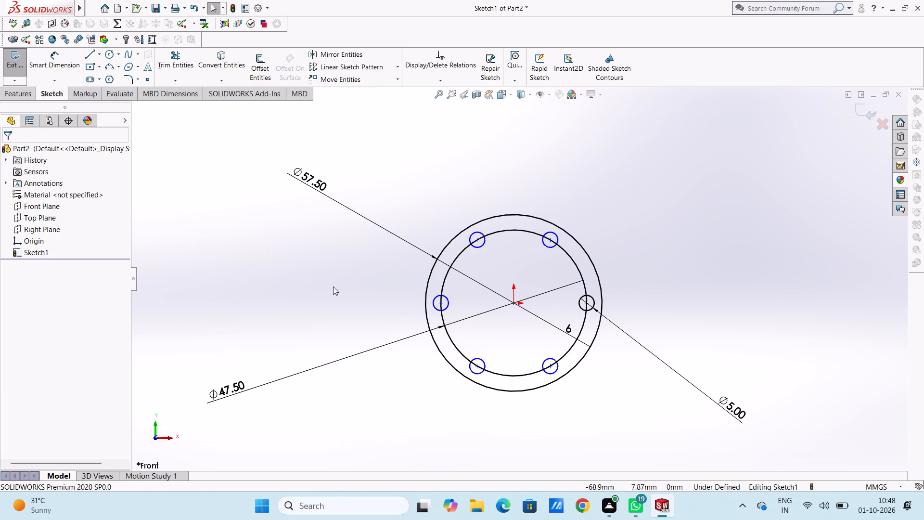
Delete the 47.5 mm circle that runs through the centres of the small circles.
{"action": "left_click", "coordinate": [498, 234]}
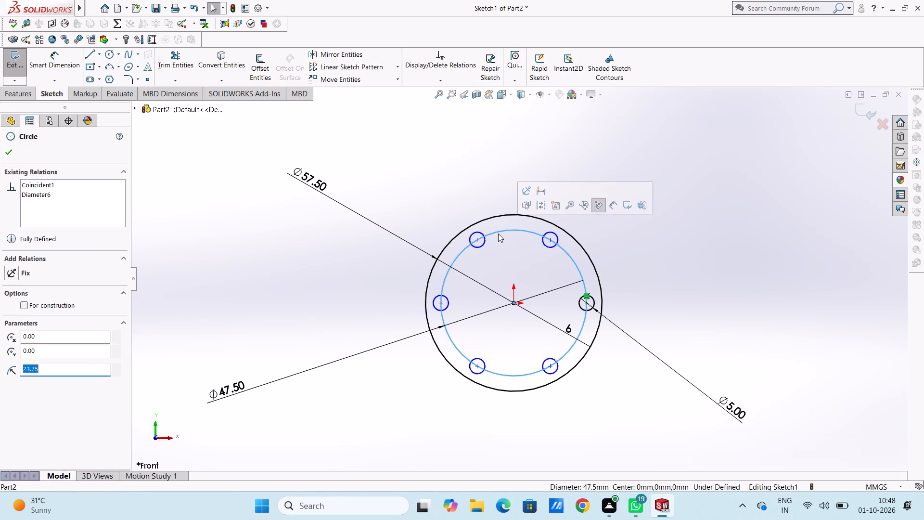
{"action": "key", "text": "Delete"}
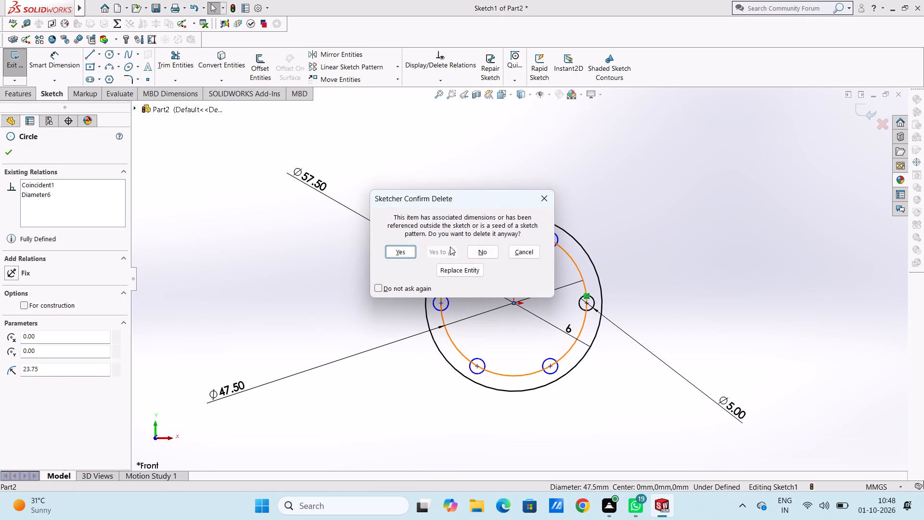
{"action": "left_click", "coordinate": [406, 251]}
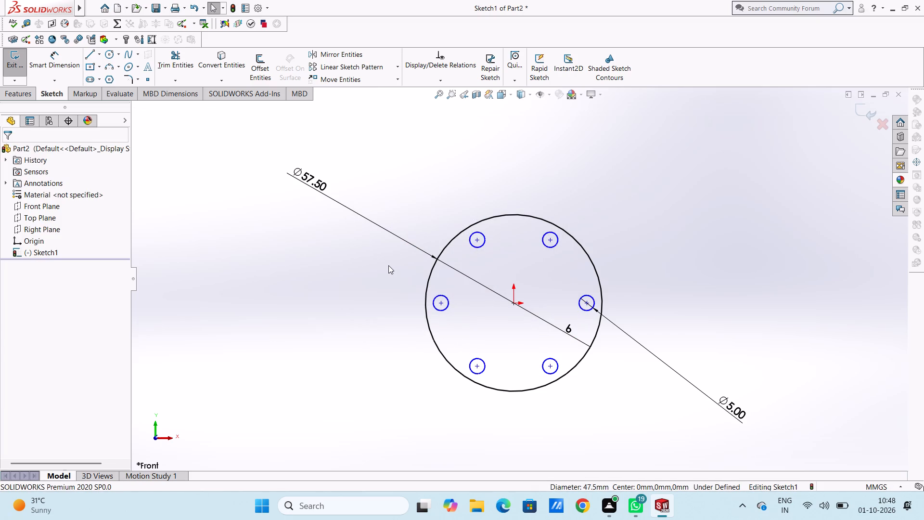
{"action": "left_click", "coordinate": [239, 295]}
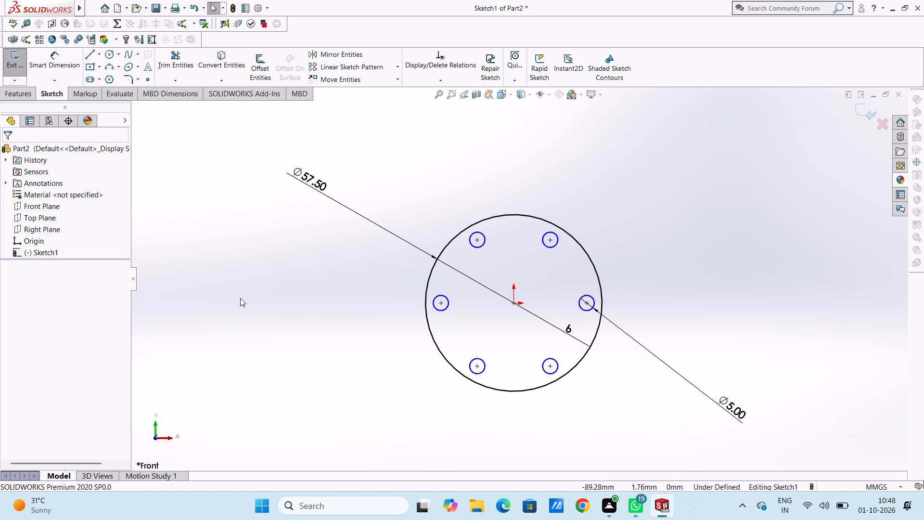
Dimension the vertical distance from the origin to the centre of the upper-left small circle, keeping its value.
{"action": "scroll", "coordinate": [304, 306], "scroll_direction": "up", "scroll_amount": 2}
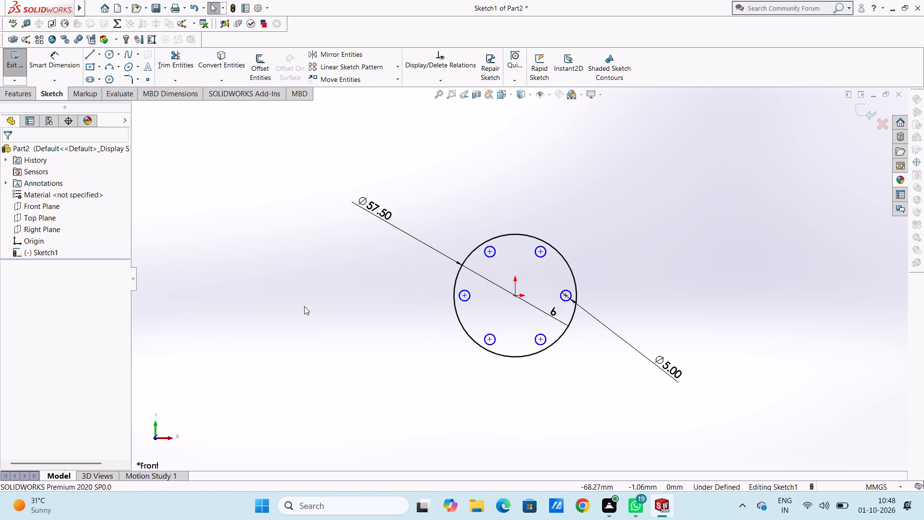
{"action": "left_click", "coordinate": [68, 63]}
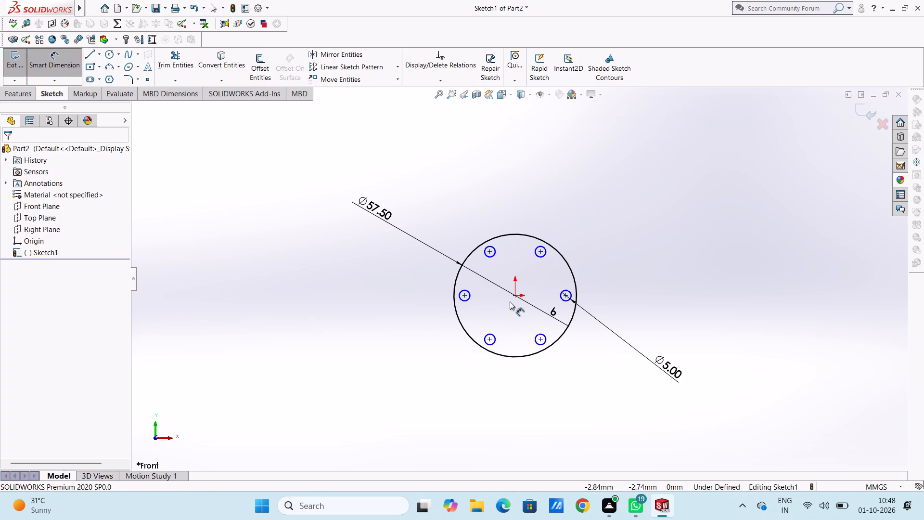
{"action": "scroll", "coordinate": [513, 299], "scroll_direction": "down", "scroll_amount": 3}
{"action": "left_click", "coordinate": [518, 289]}
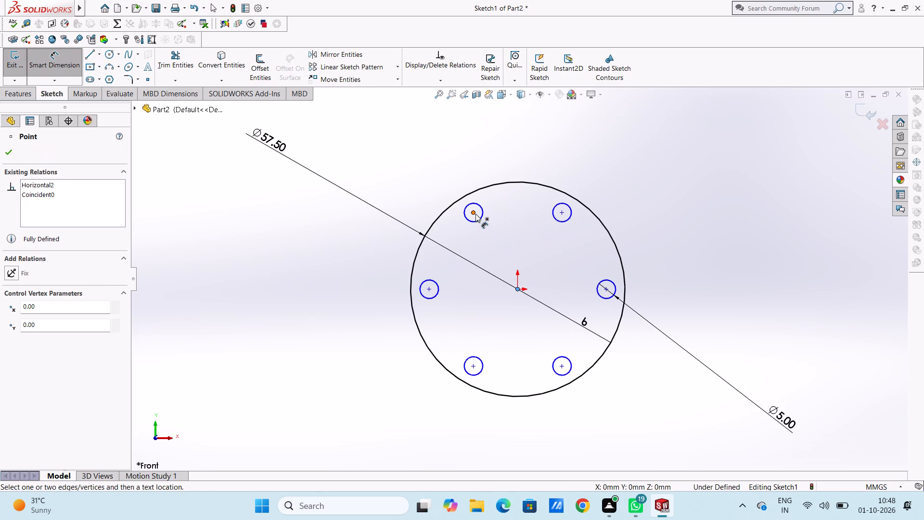
{"action": "left_click", "coordinate": [475, 214]}
{"action": "left_click", "coordinate": [259, 259]}
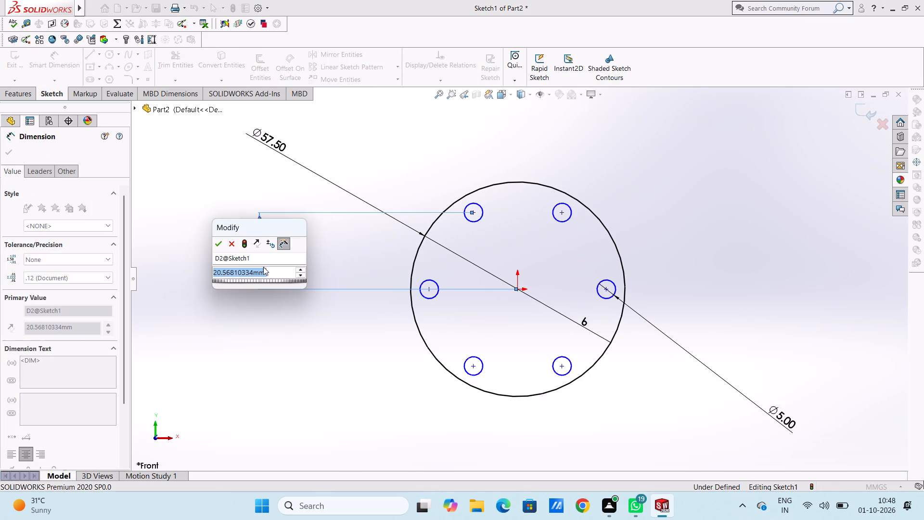
{"action": "left_click", "coordinate": [220, 238]}
{"action": "left_click", "coordinate": [216, 216]}
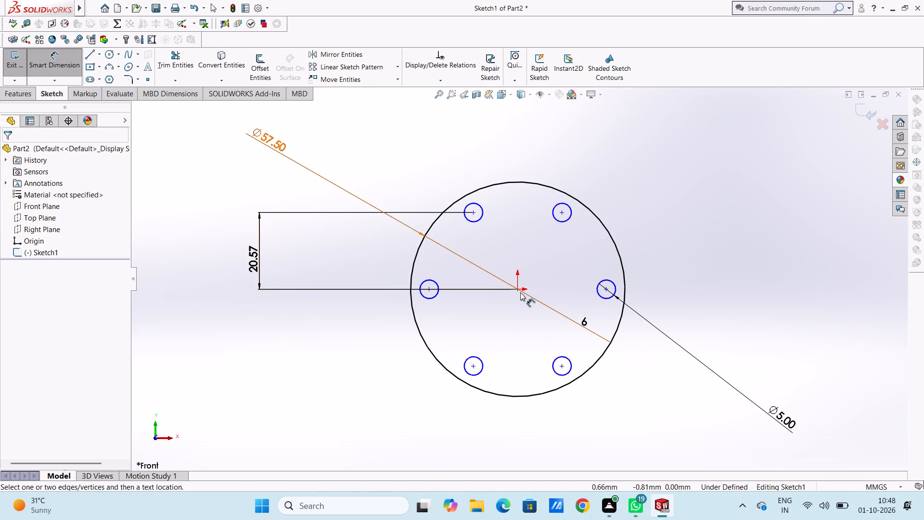
Dimension the horizontal distance from the origin to the centre of the upper-left small circle, keeping its value.
{"action": "left_click", "coordinate": [518, 291]}
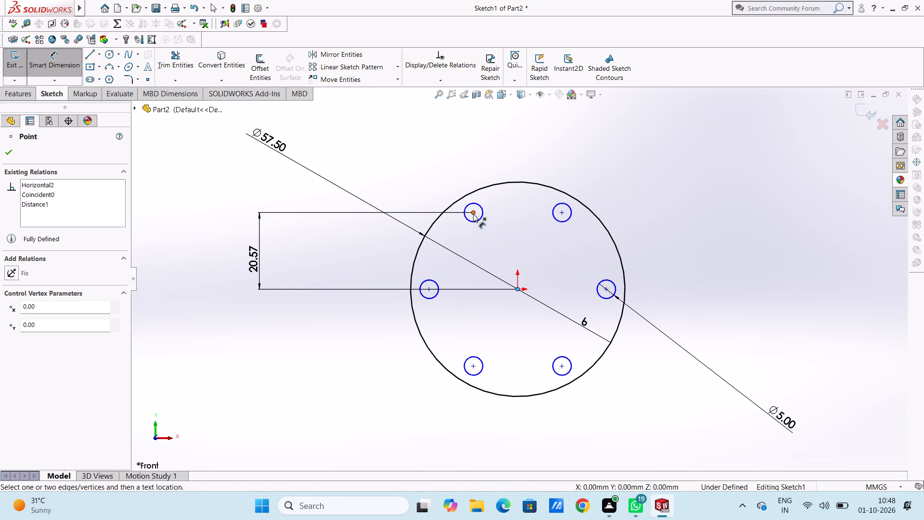
{"action": "left_click", "coordinate": [473, 213]}
{"action": "left_click", "coordinate": [492, 121]}
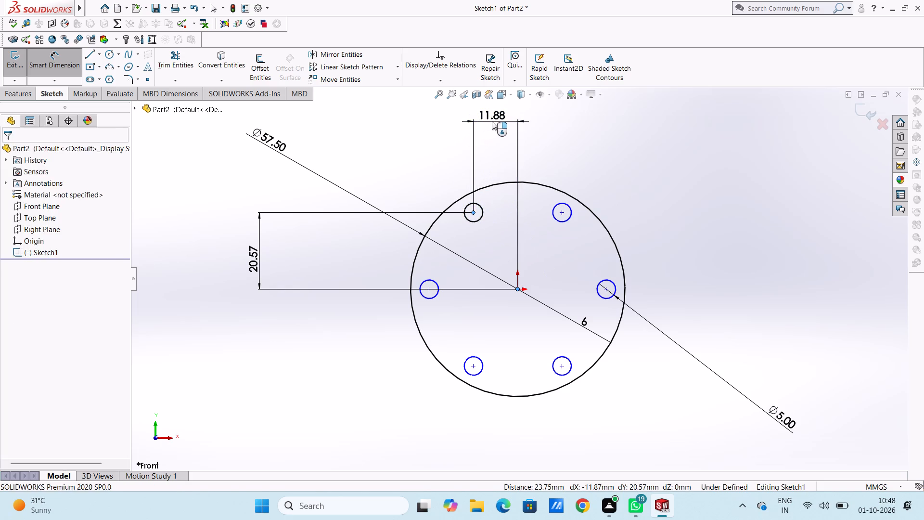
{"action": "left_click", "coordinate": [454, 107]}
{"action": "left_click", "coordinate": [433, 140]}
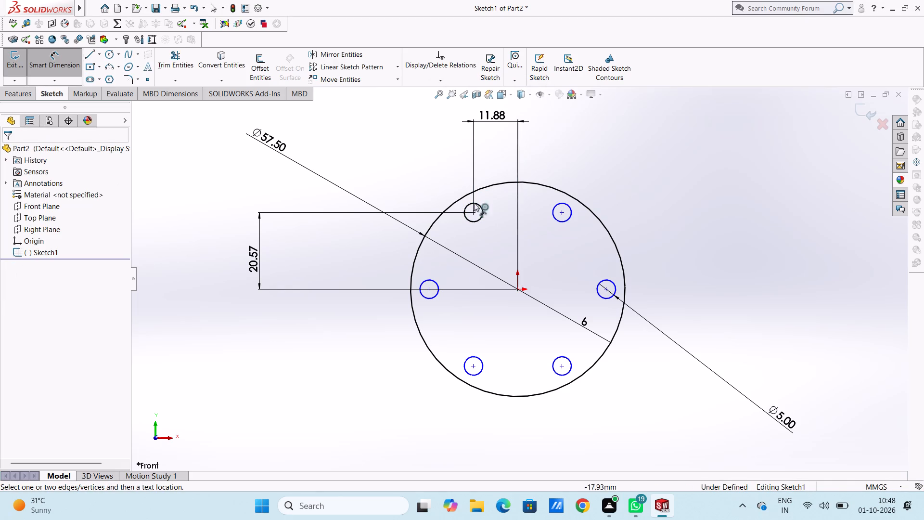
Dimension the horizontal distance from the origin to the centre of the right-hand small circle, keeping its value.
{"action": "left_click", "coordinate": [519, 289]}
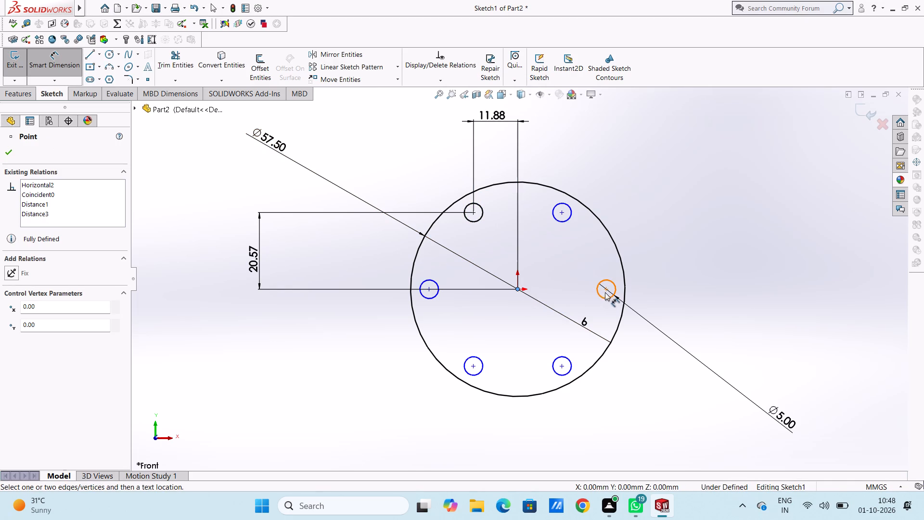
{"action": "left_click", "coordinate": [606, 291]}
{"action": "left_click", "coordinate": [600, 417]}
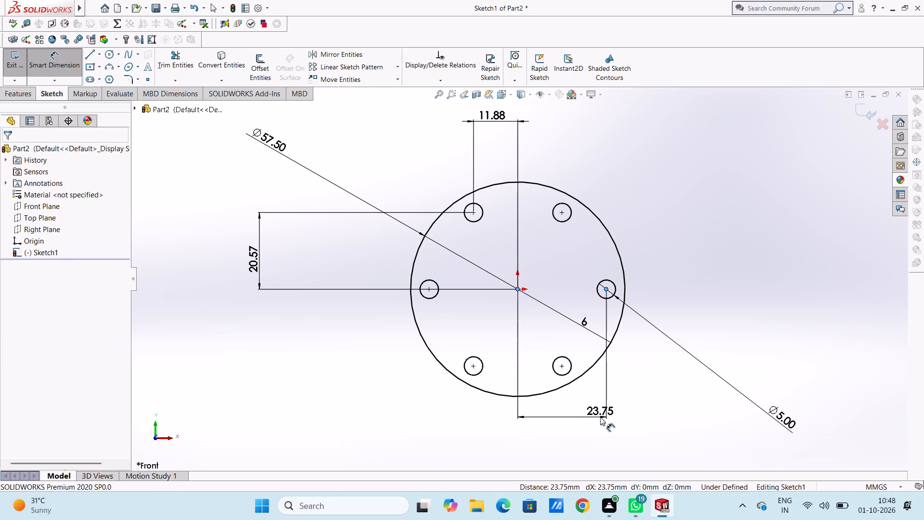
{"action": "left_click", "coordinate": [558, 403]}
{"action": "left_click", "coordinate": [558, 403]}
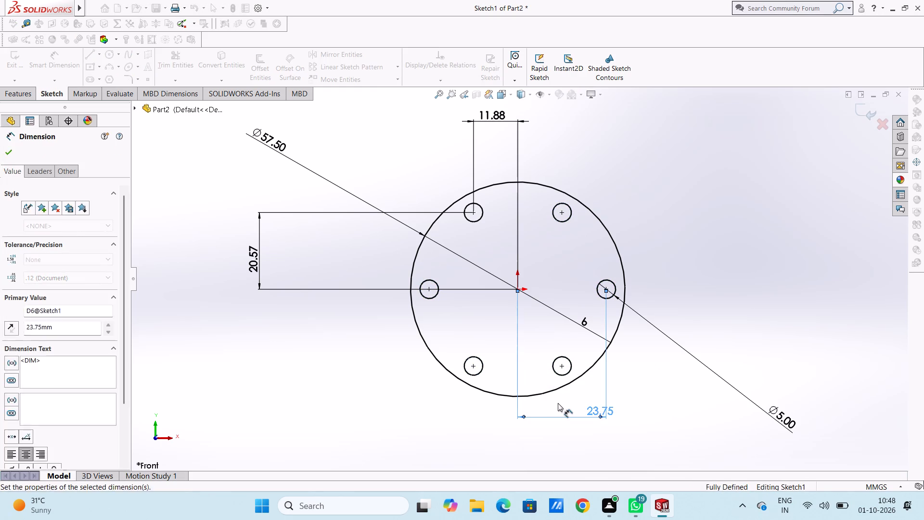
{"action": "scroll", "coordinate": [624, 370], "scroll_direction": "up", "scroll_amount": 4}
{"action": "scroll", "coordinate": [529, 279], "scroll_direction": "down", "scroll_amount": 4}
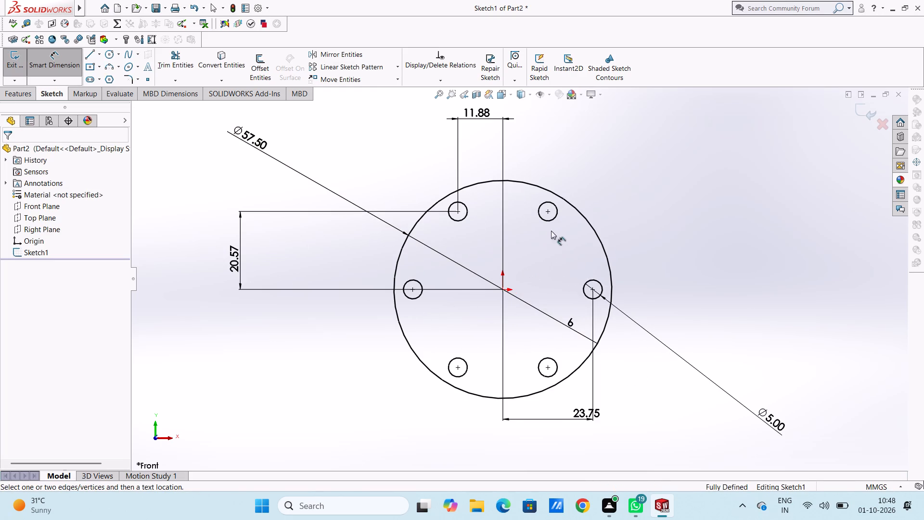
Sketch a circle of about 9.07 mm radius centred on the origin.
{"action": "left_click", "coordinate": [111, 53]}
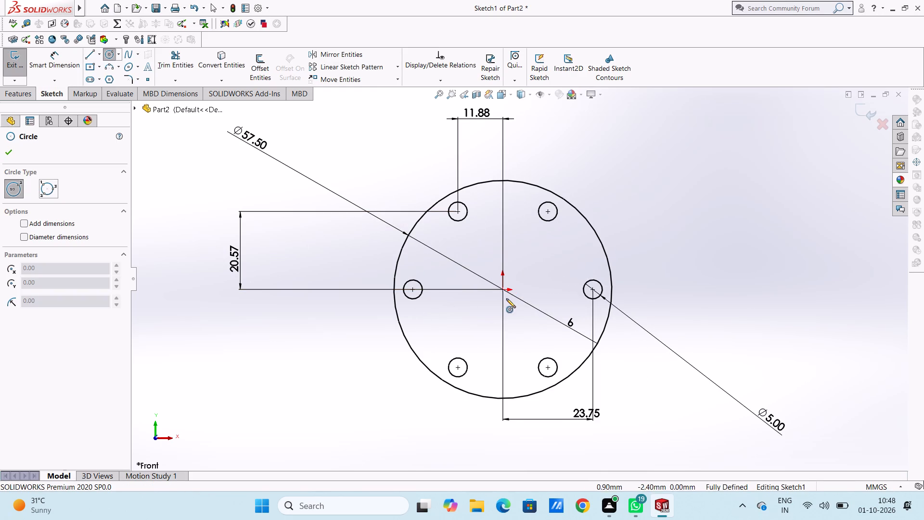
{"action": "left_click", "coordinate": [502, 290]}
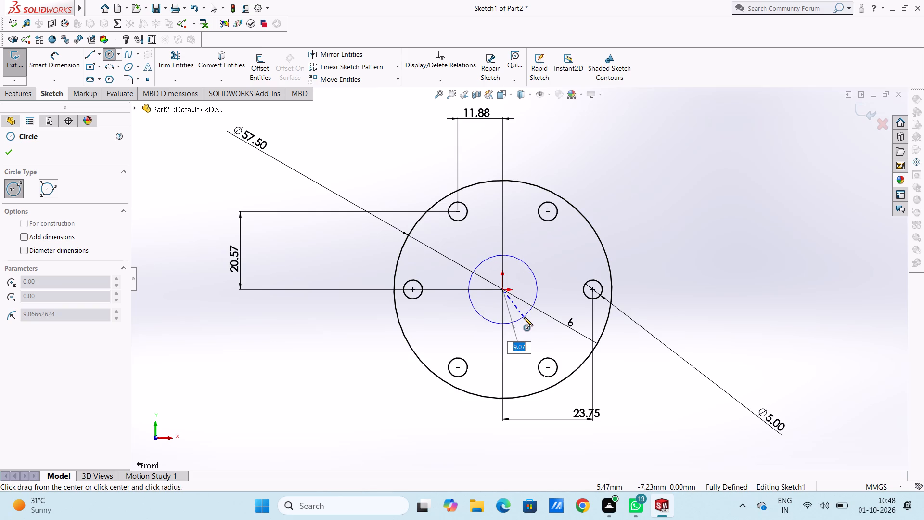
{"action": "left_click", "coordinate": [524, 317]}
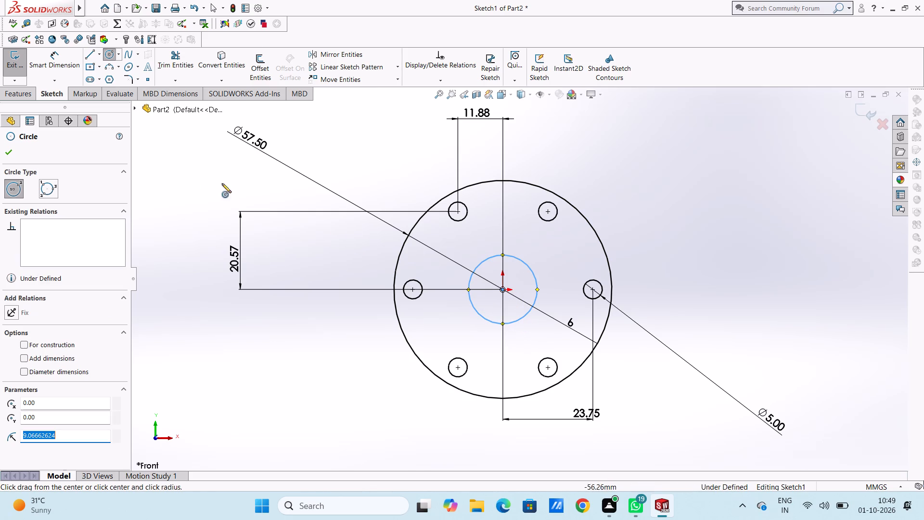
{"action": "left_click", "coordinate": [14, 153]}
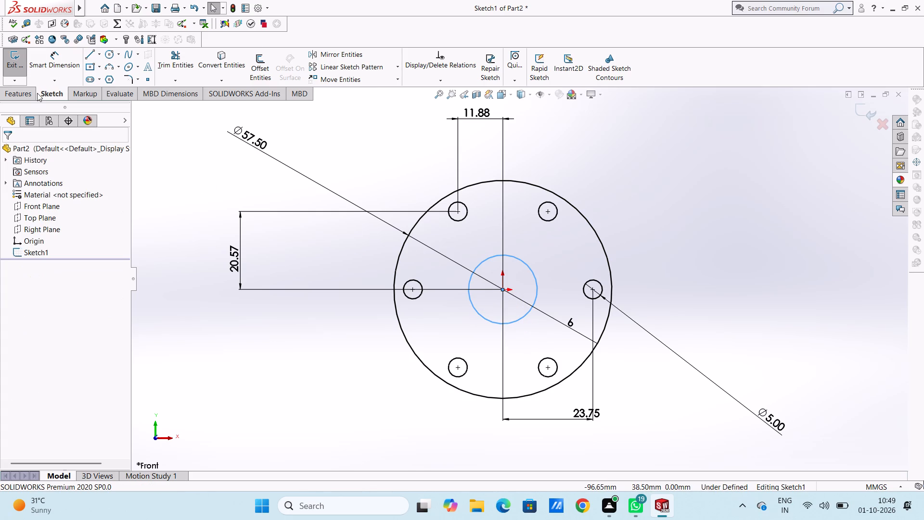
Dimension the central circle's diameter and set it to 20 mm.
{"action": "left_click", "coordinate": [56, 61]}
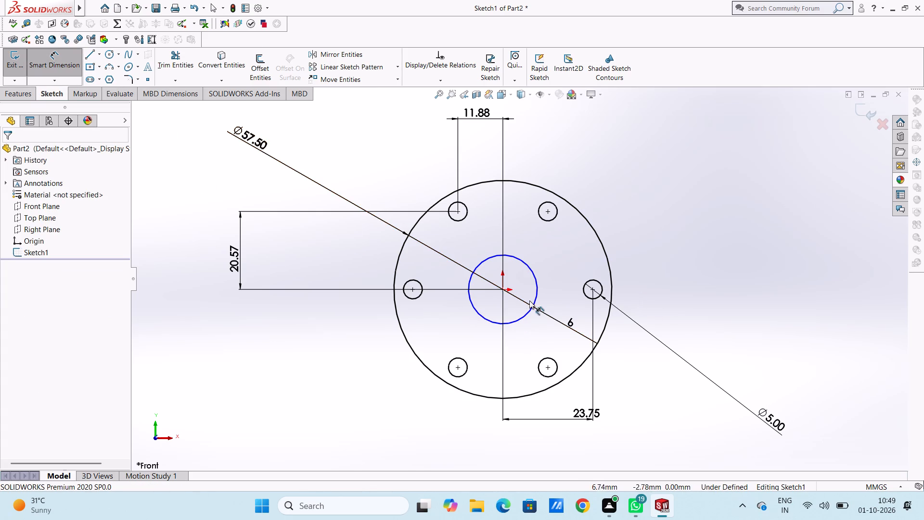
{"action": "left_click", "coordinate": [534, 302]}
{"action": "left_click", "coordinate": [666, 169]}
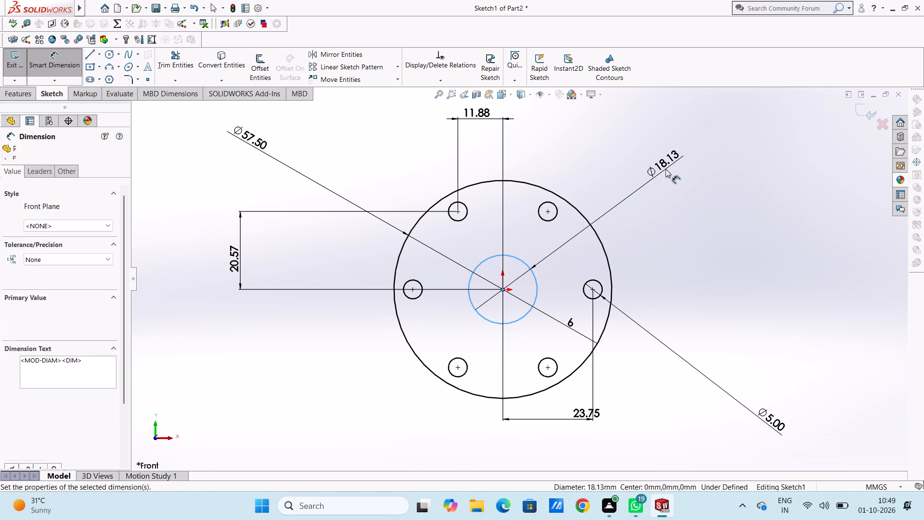
{"action": "type", "text": "20"}
{"action": "key", "text": "Return"}
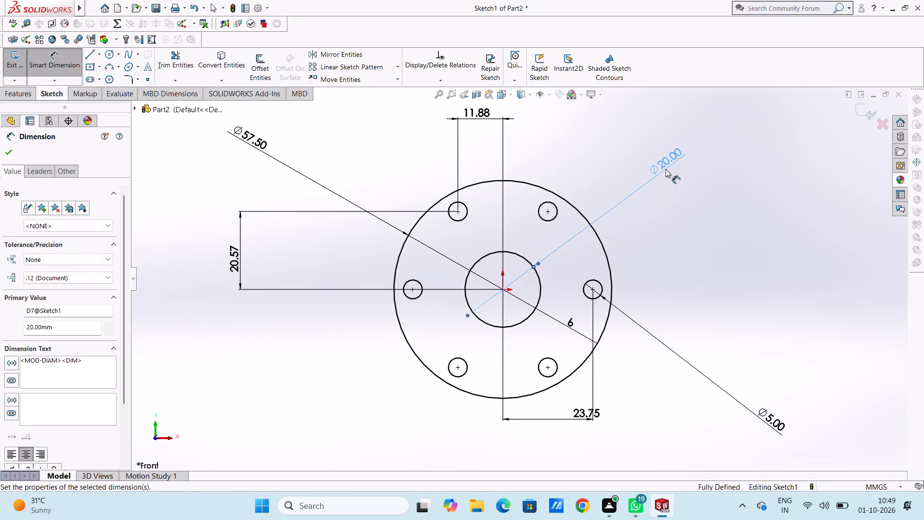
{"action": "left_click", "coordinate": [13, 154]}
{"action": "left_click", "coordinate": [214, 170]}
{"action": "scroll", "coordinate": [334, 209], "scroll_direction": "up", "scroll_amount": 3}
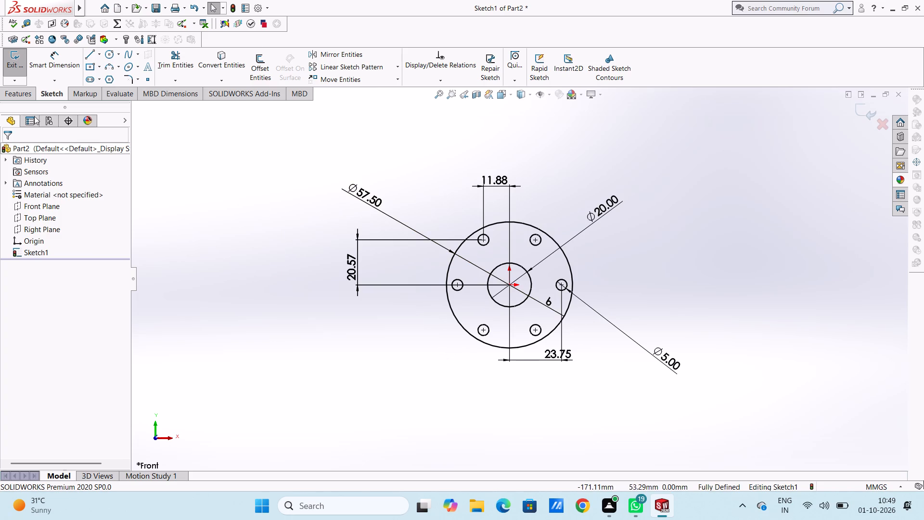
Extrude the flange sketch as a blind boss 5 mm deep from the sketch plane.
{"action": "left_click", "coordinate": [27, 96]}
{"action": "left_click", "coordinate": [26, 59]}
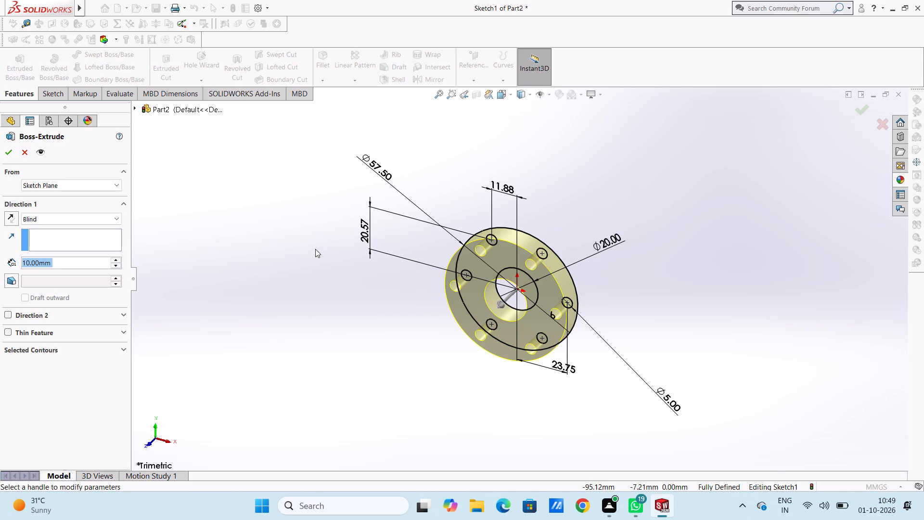
{"action": "key", "text": "5"}
{"action": "key", "text": "Return"}
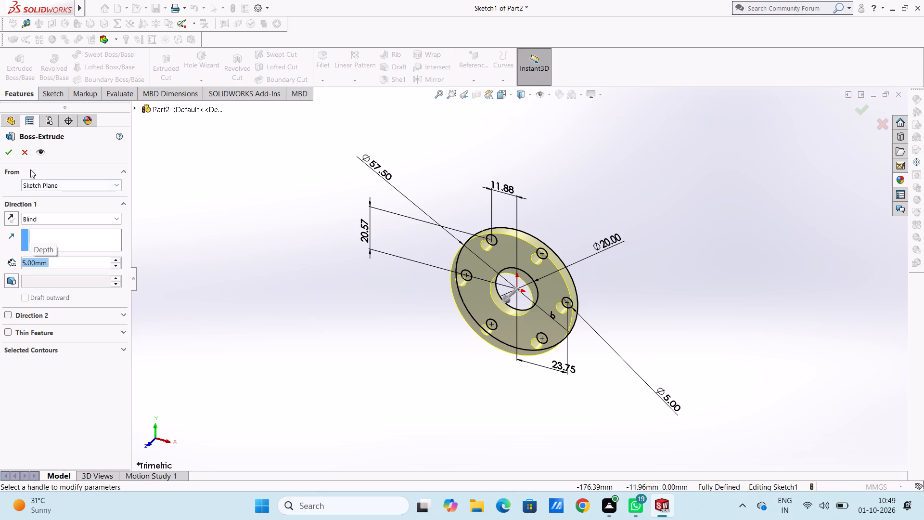
{"action": "left_click", "coordinate": [8, 153]}
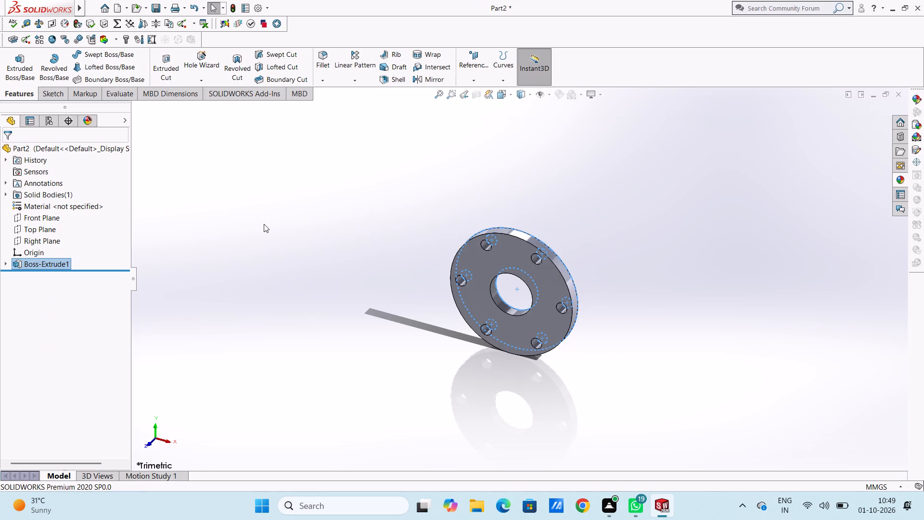
{"action": "left_click", "coordinate": [264, 224]}
Start a new sketch on the flange's front face, viewed from the front.
{"action": "middle_click_drag", "start_coordinate": [269, 225], "coordinate": [270, 184]}
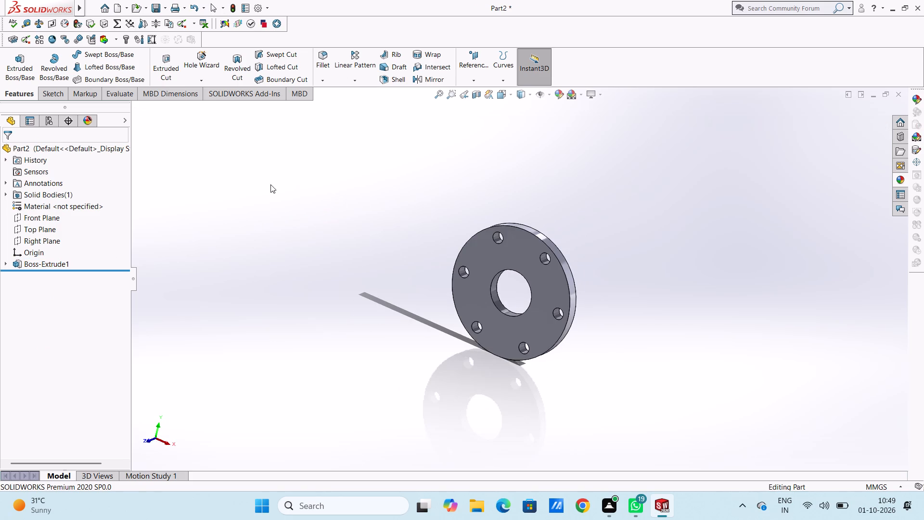
{"action": "middle_click_drag", "start_coordinate": [346, 306], "coordinate": [375, 269]}
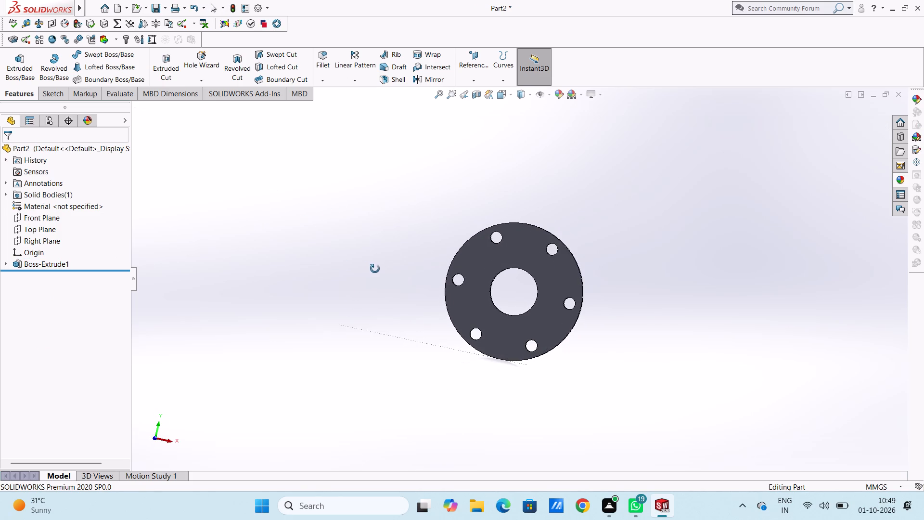
{"action": "middle_click_drag", "start_coordinate": [375, 269], "coordinate": [355, 270]}
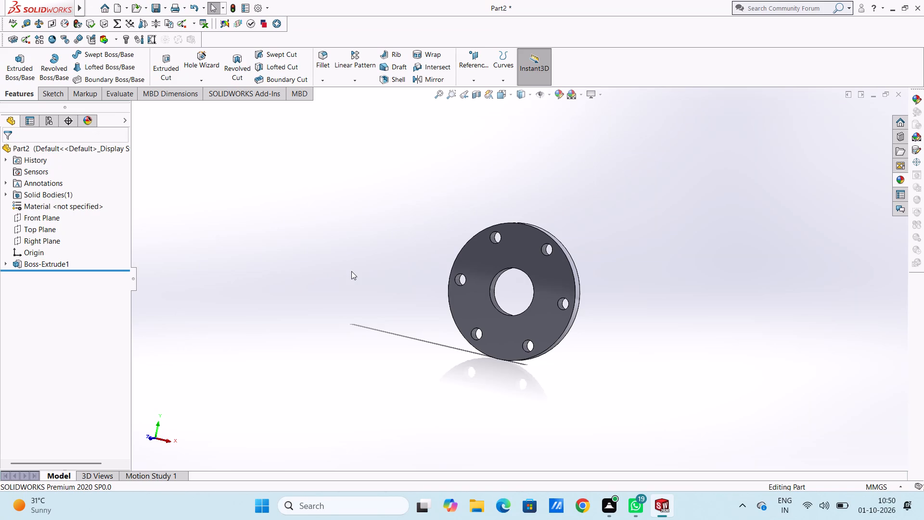
{"action": "middle_click_drag", "start_coordinate": [352, 271], "coordinate": [367, 275]}
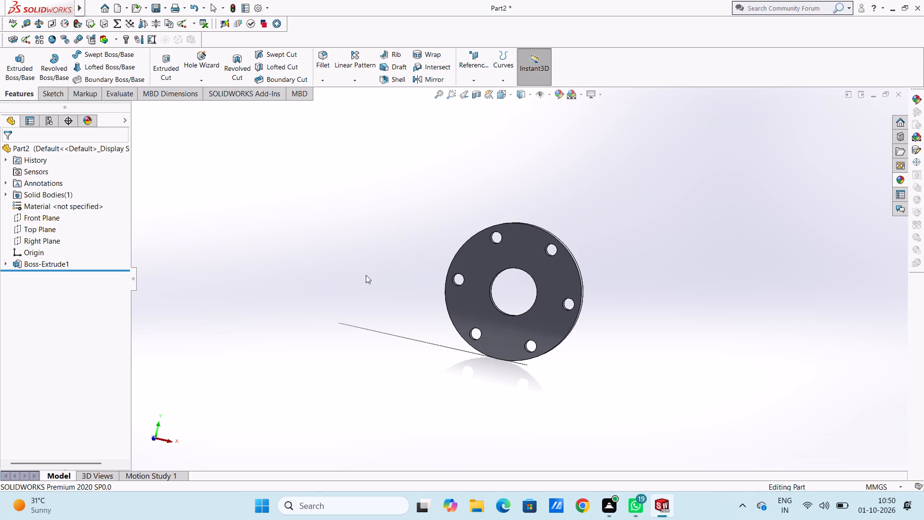
{"action": "key", "text": "ctrl+1"}
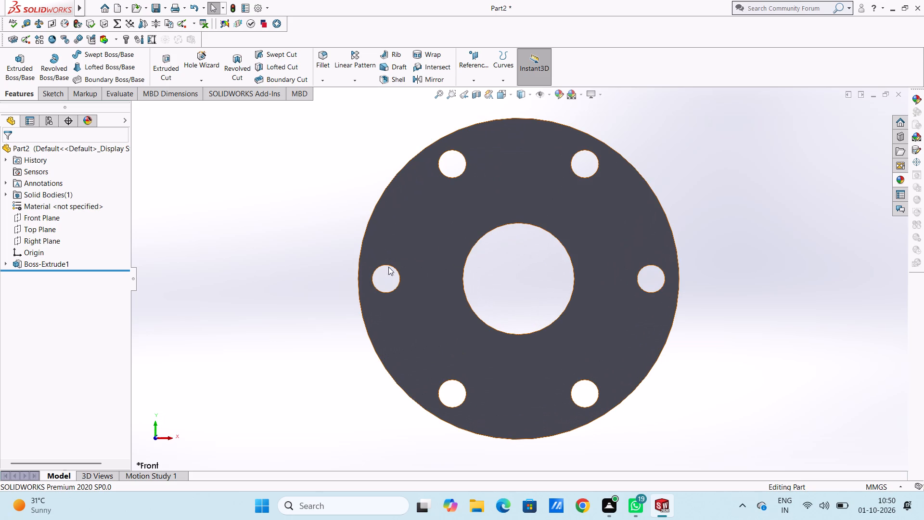
{"action": "left_click", "coordinate": [499, 202]}
{"action": "left_click", "coordinate": [542, 175]}
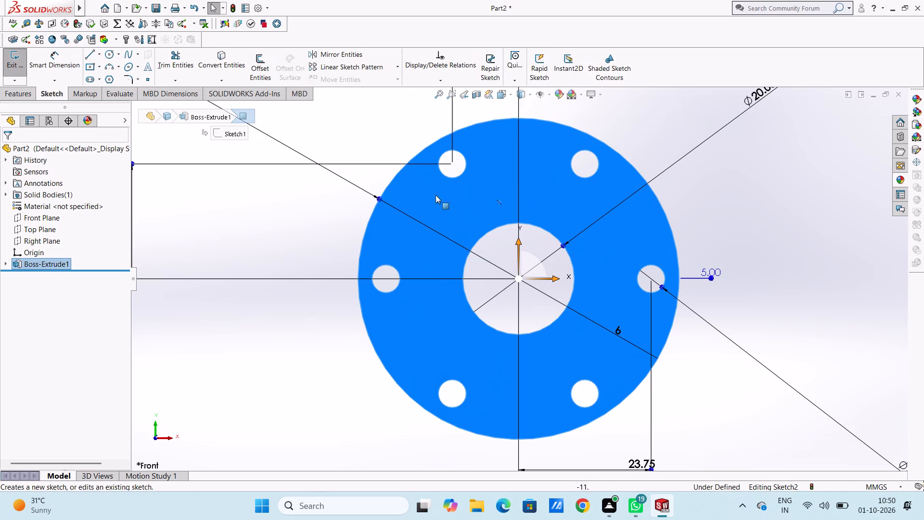
{"action": "left_click", "coordinate": [317, 211]}
Sketch six circles of 2.5 mm radius, one centred on each of the flange's six small holes and matching its edge.
{"action": "left_click", "coordinate": [104, 54]}
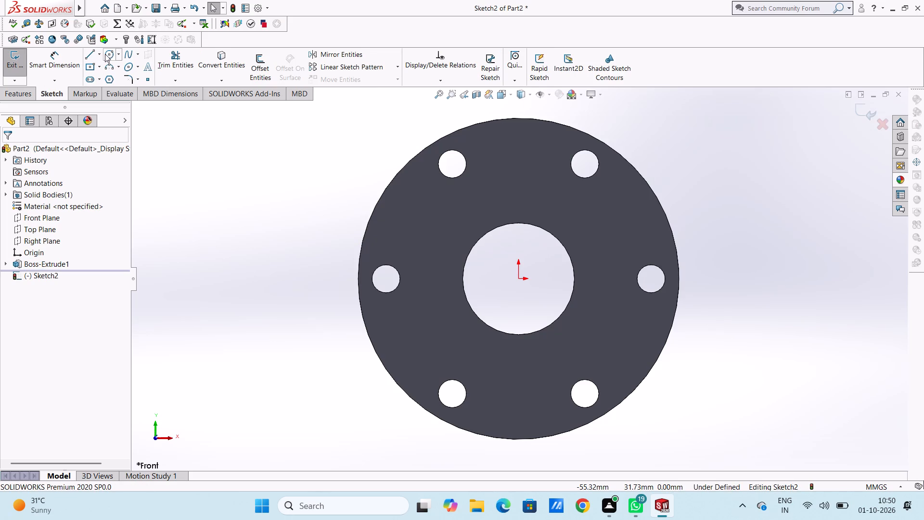
{"action": "left_click", "coordinate": [452, 163]}
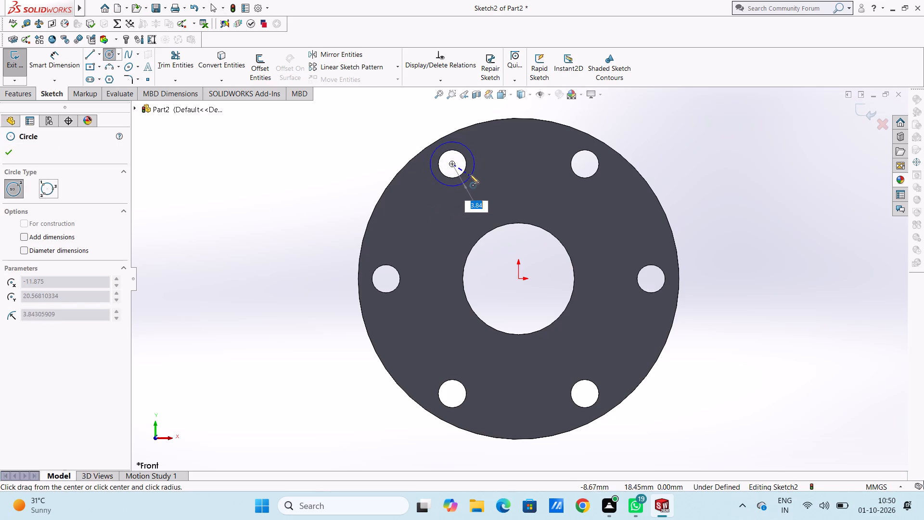
{"action": "left_click", "coordinate": [466, 170]}
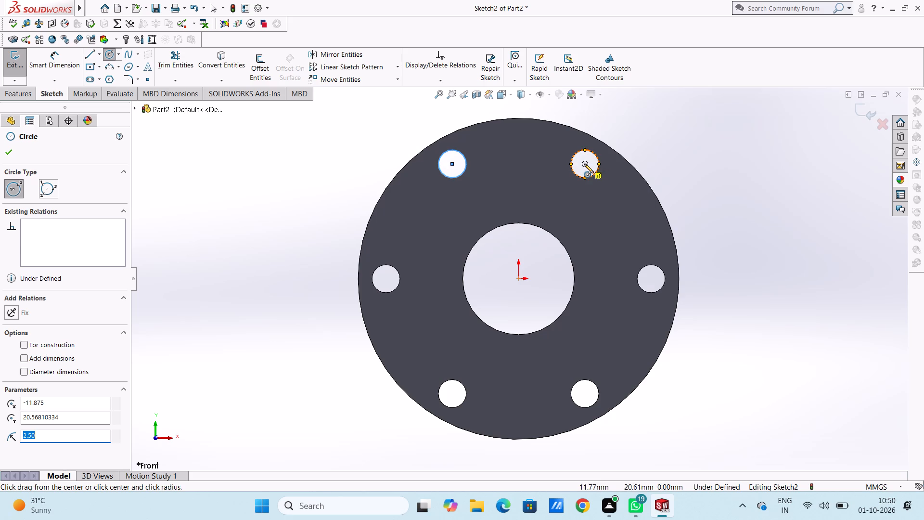
{"action": "left_click", "coordinate": [584, 164]}
{"action": "left_click", "coordinate": [590, 177]}
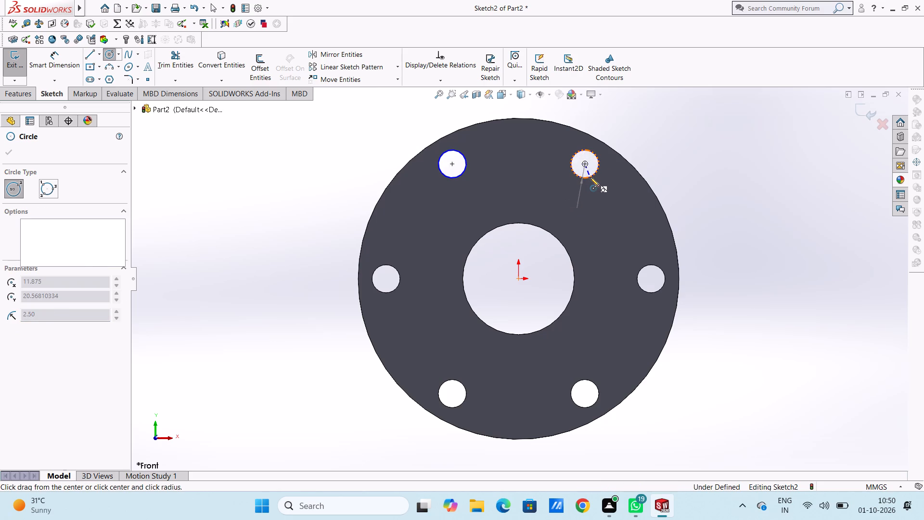
{"action": "left_click", "coordinate": [651, 277]}
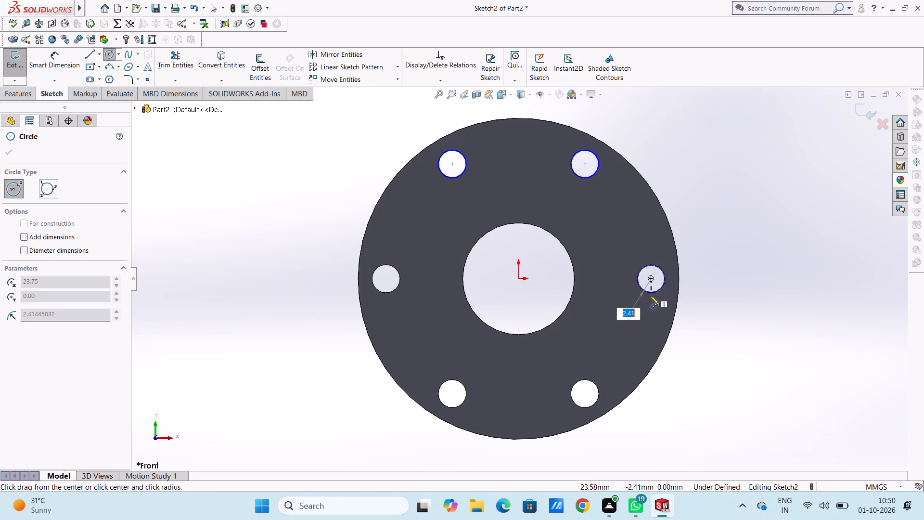
{"action": "left_click", "coordinate": [663, 273]}
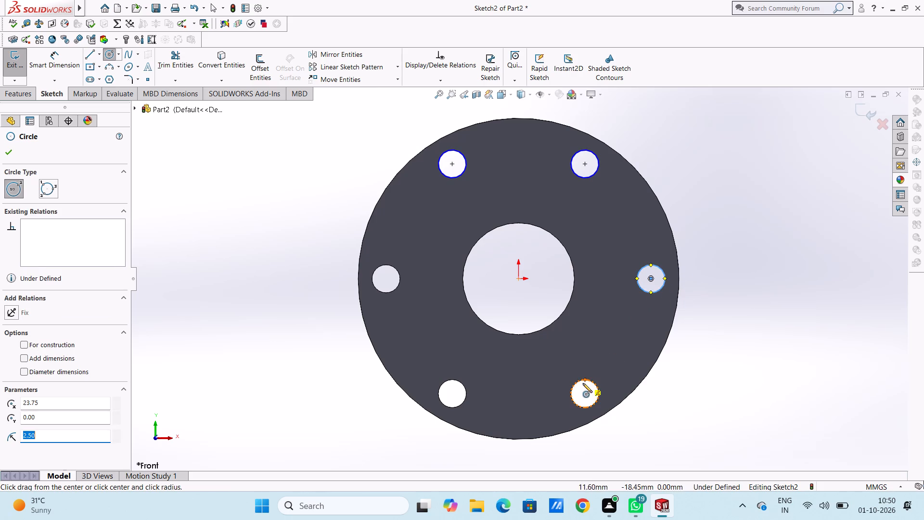
{"action": "left_click", "coordinate": [585, 393]}
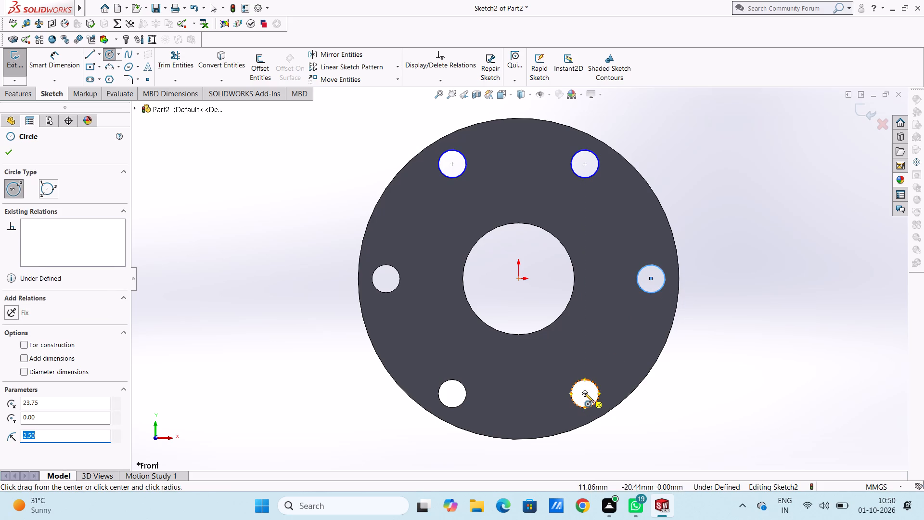
{"action": "left_click", "coordinate": [577, 384]}
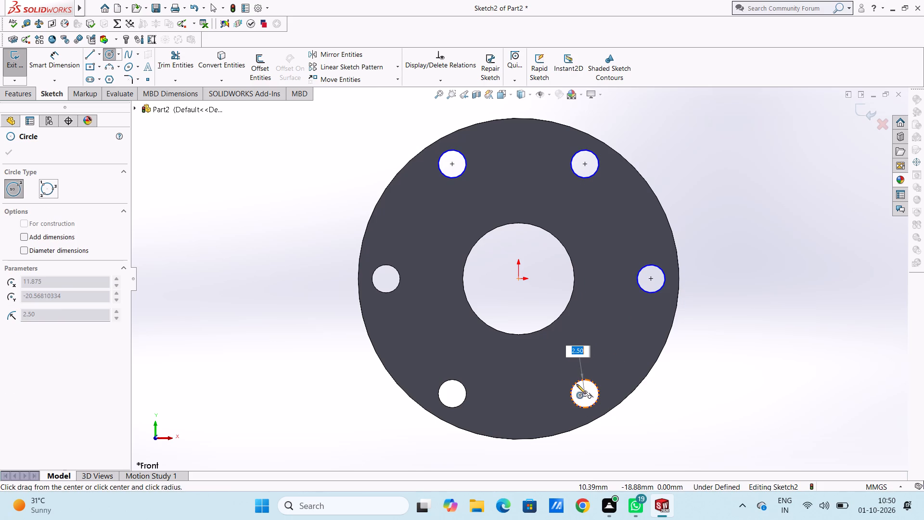
{"action": "left_click", "coordinate": [451, 393]}
{"action": "left_click", "coordinate": [460, 382]}
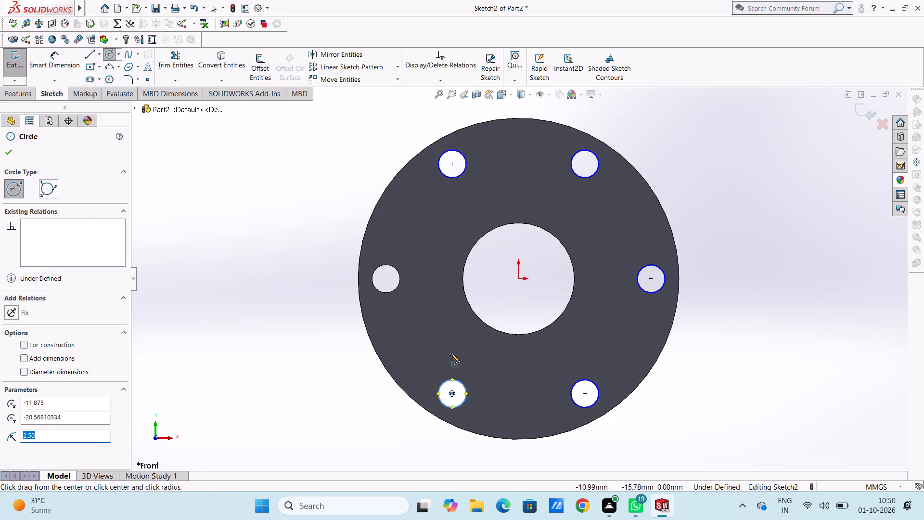
{"action": "left_click", "coordinate": [385, 277]}
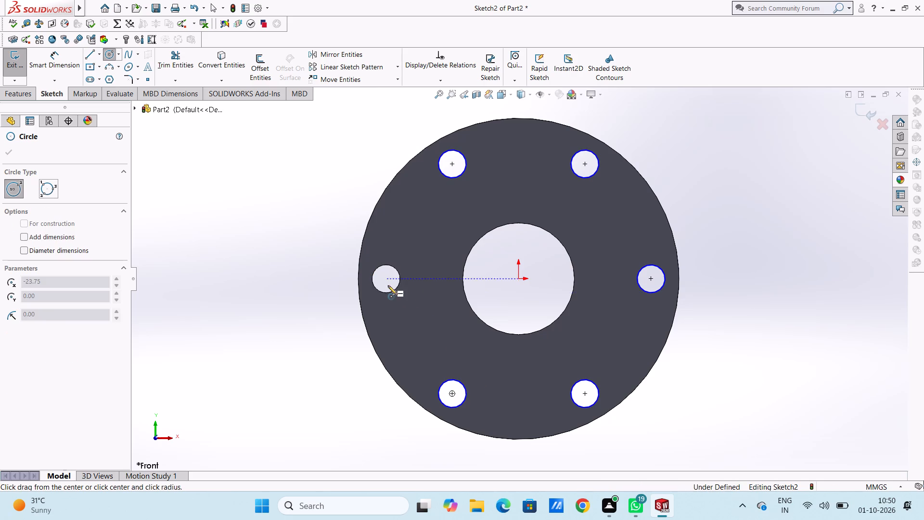
{"action": "left_click", "coordinate": [391, 293]}
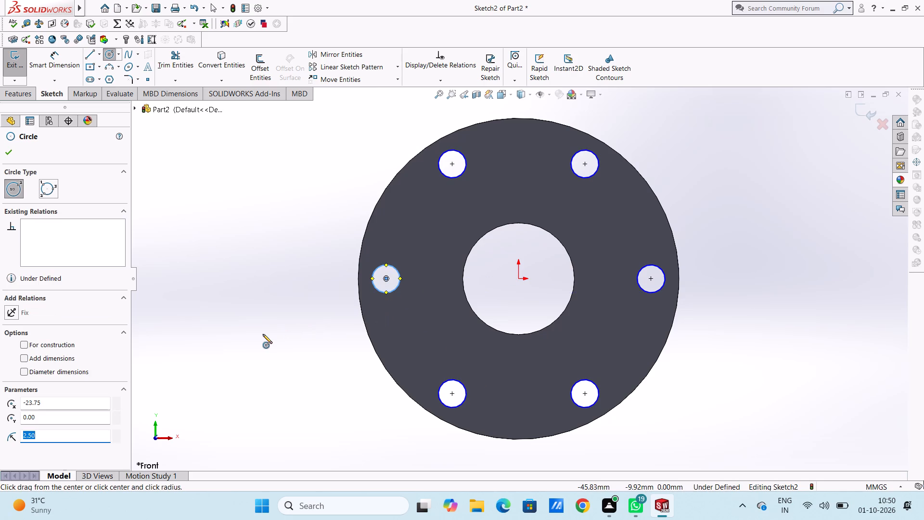
{"action": "key", "text": "Escape"}
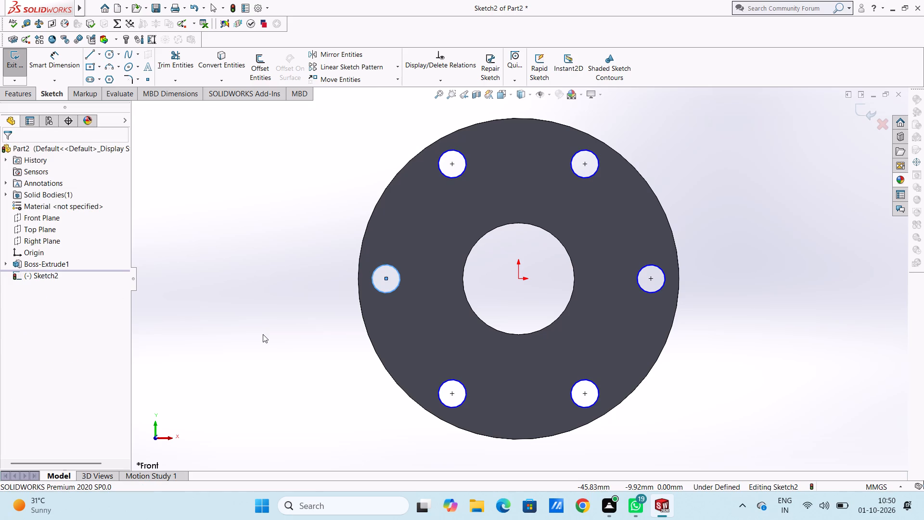
{"action": "key", "text": "Escape"}
Dimension the diameter of the circle around the flange's upper-left hole and set it to 7 mm.
{"action": "left_click", "coordinate": [57, 65]}
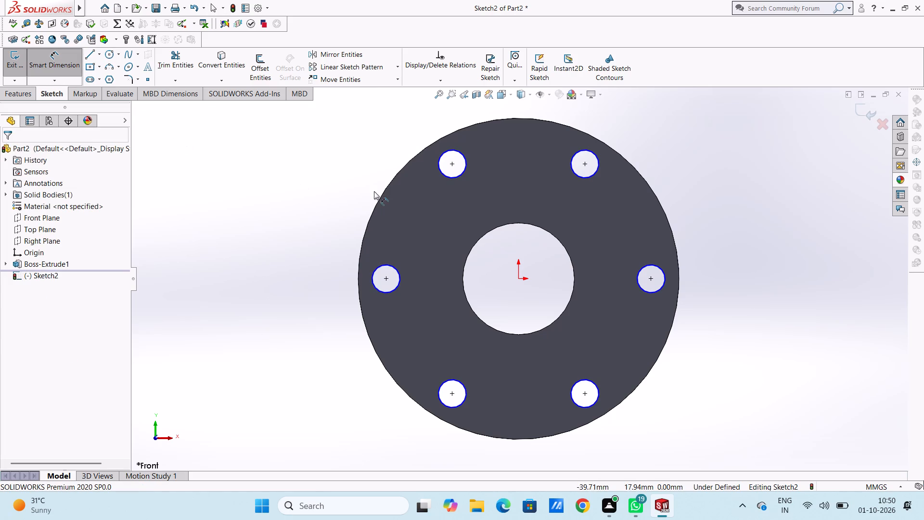
{"action": "left_click", "coordinate": [451, 177]}
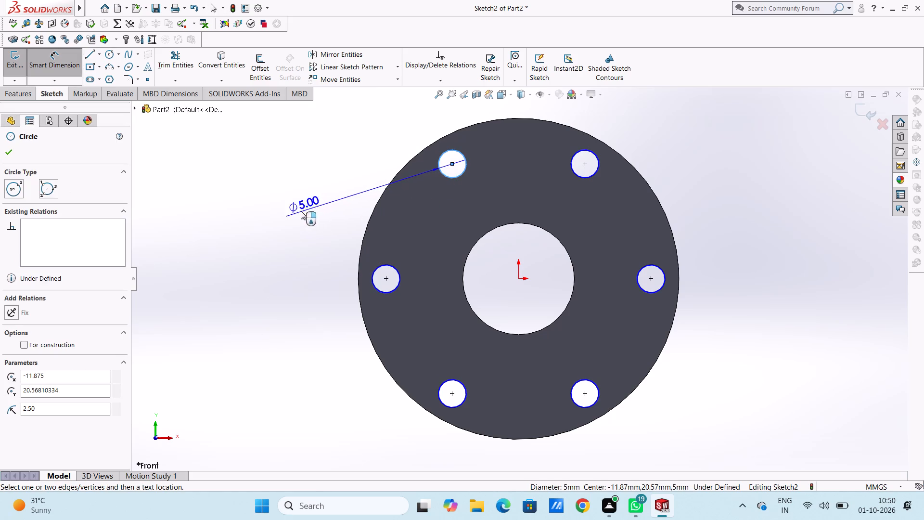
{"action": "left_click", "coordinate": [269, 212]}
{"action": "key", "text": "7"}
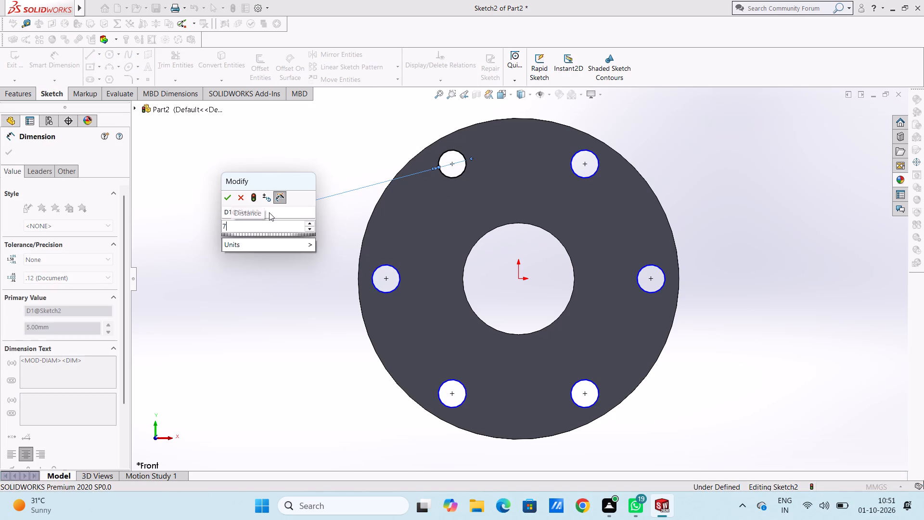
{"action": "key", "text": "Return"}
{"action": "left_click", "coordinate": [268, 278]}
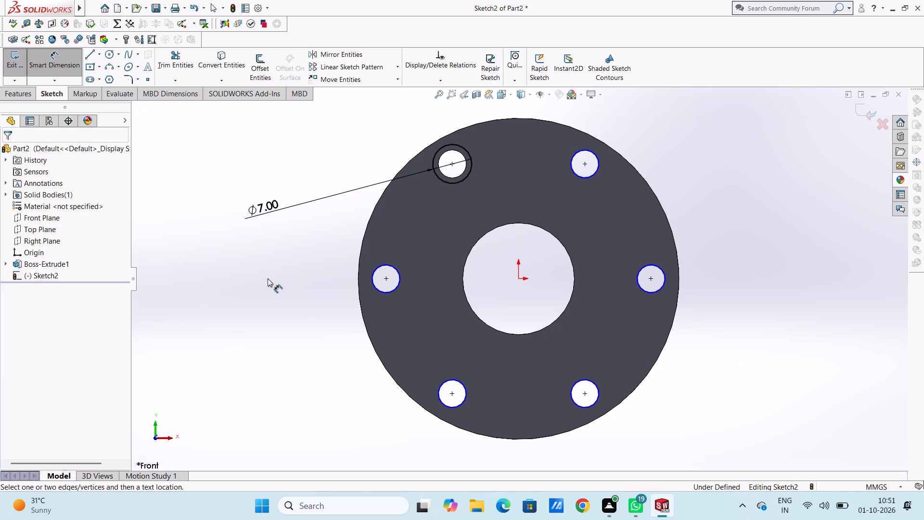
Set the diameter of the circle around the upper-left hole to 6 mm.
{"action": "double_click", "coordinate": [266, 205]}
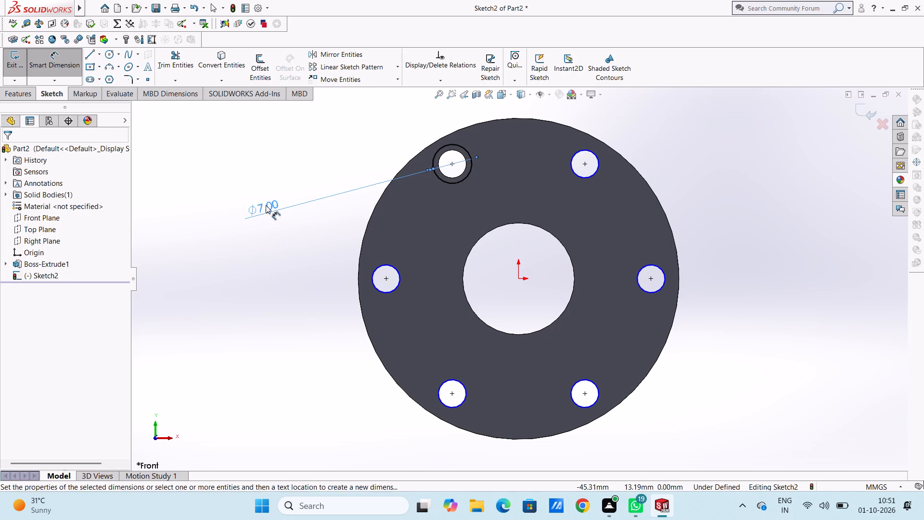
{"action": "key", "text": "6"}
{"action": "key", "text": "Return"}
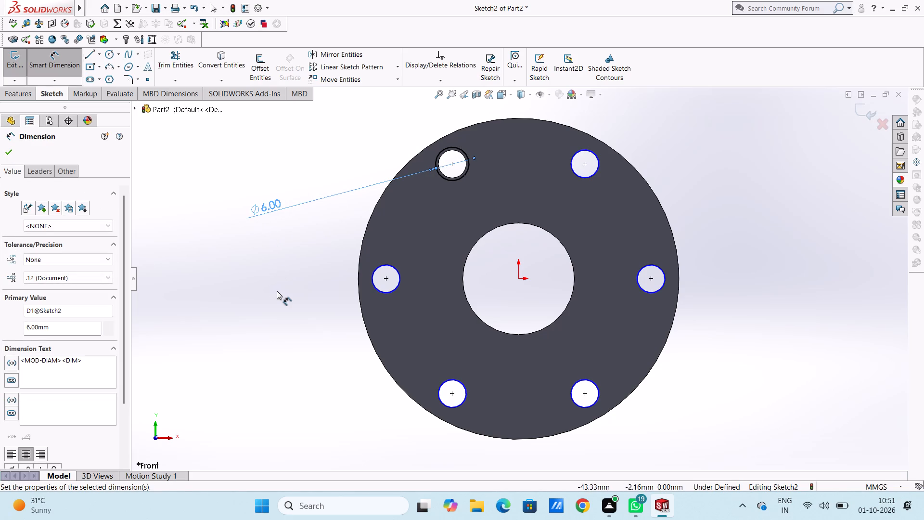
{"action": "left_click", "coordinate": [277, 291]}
Set the diameter of the circle around the upper-left hole to 7 mm.
{"action": "double_click", "coordinate": [271, 208]}
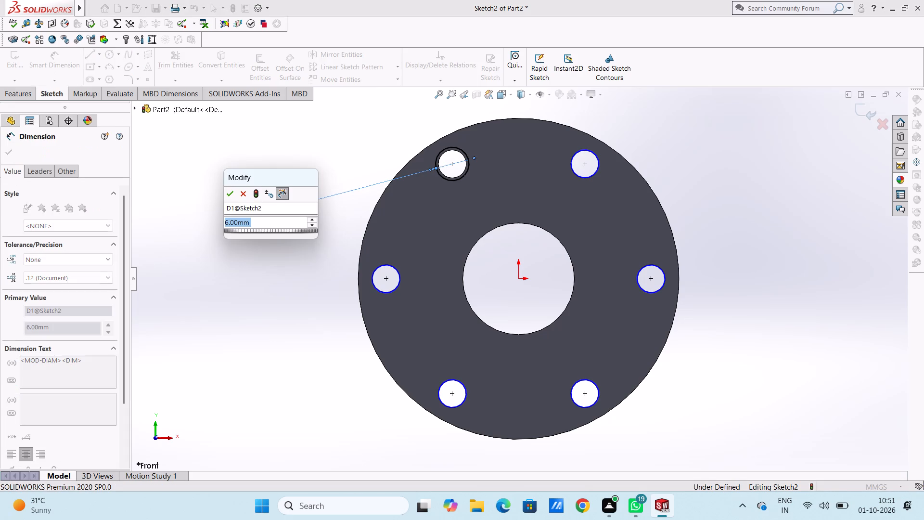
{"action": "key", "text": "7"}
{"action": "key", "text": "Return"}
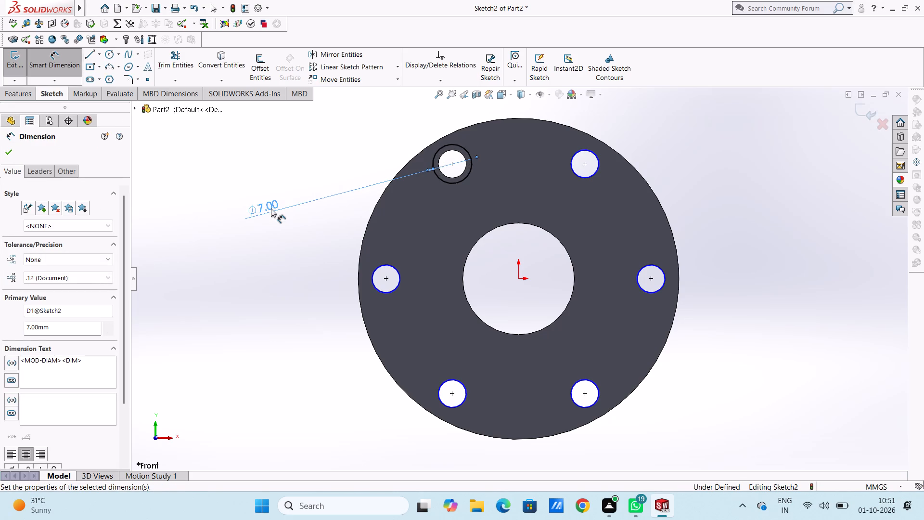
{"action": "left_click", "coordinate": [259, 308]}
Dimension the diameter of the circle around the flange's upper-right hole and set it to 7 mm.
{"action": "left_click", "coordinate": [590, 178]}
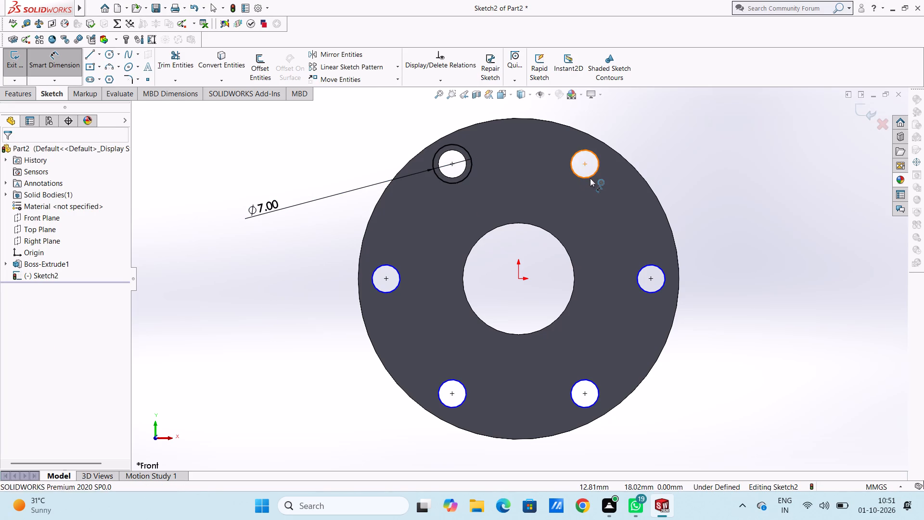
{"action": "left_click", "coordinate": [760, 245]}
{"action": "key", "text": "7"}
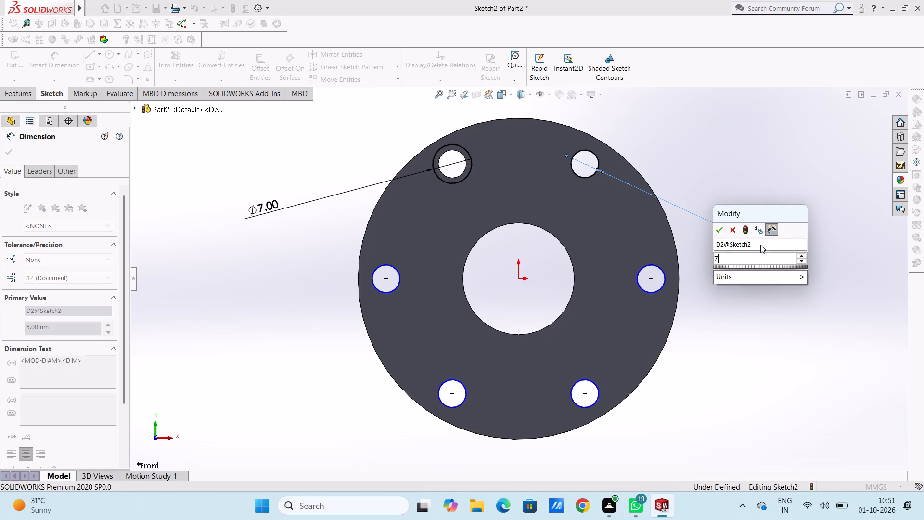
{"action": "key", "text": "Return"}
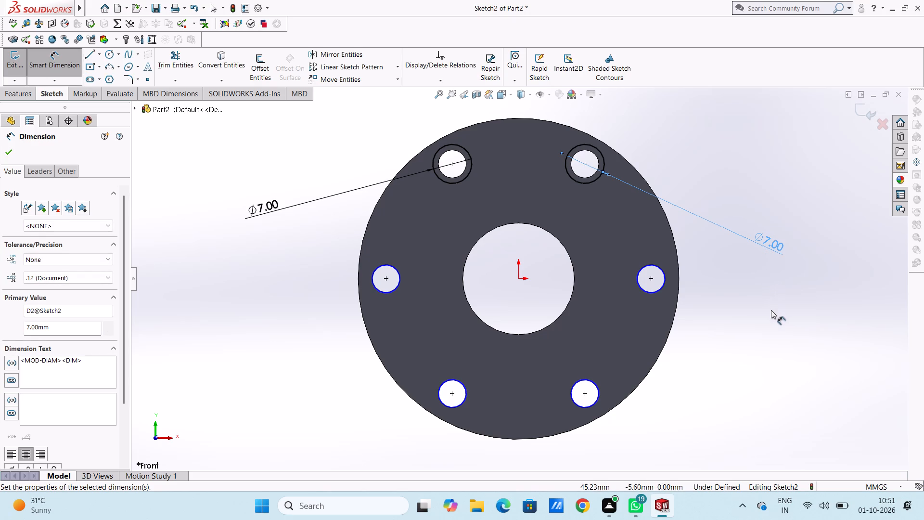
{"action": "left_click", "coordinate": [770, 323]}
Dimension the diameter of the circle around the flange's right-hand middle hole and set it to 7 mm.
{"action": "left_click", "coordinate": [657, 292]}
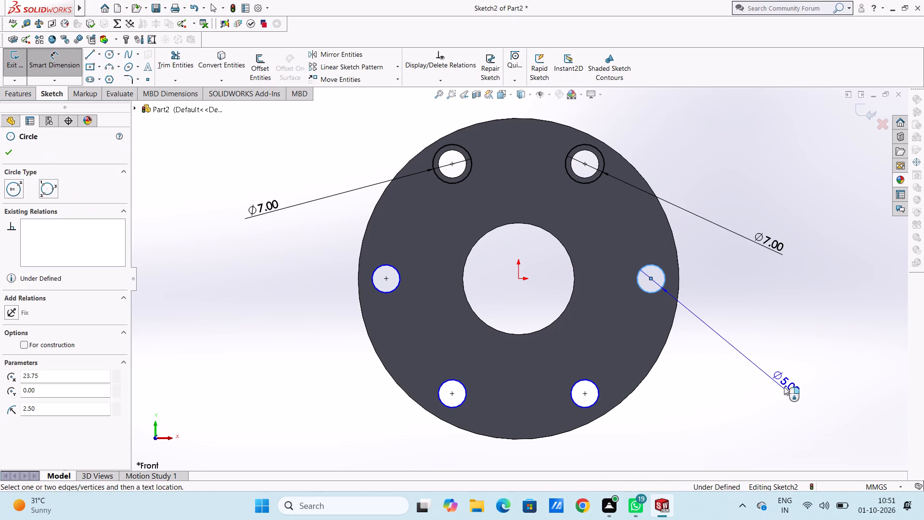
{"action": "left_click", "coordinate": [784, 387]}
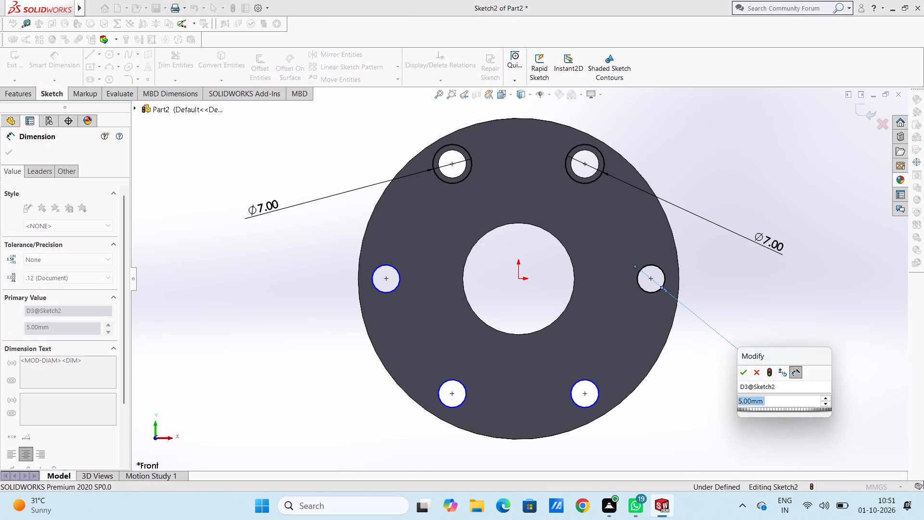
{"action": "key", "text": "7"}
{"action": "key", "text": "Return"}
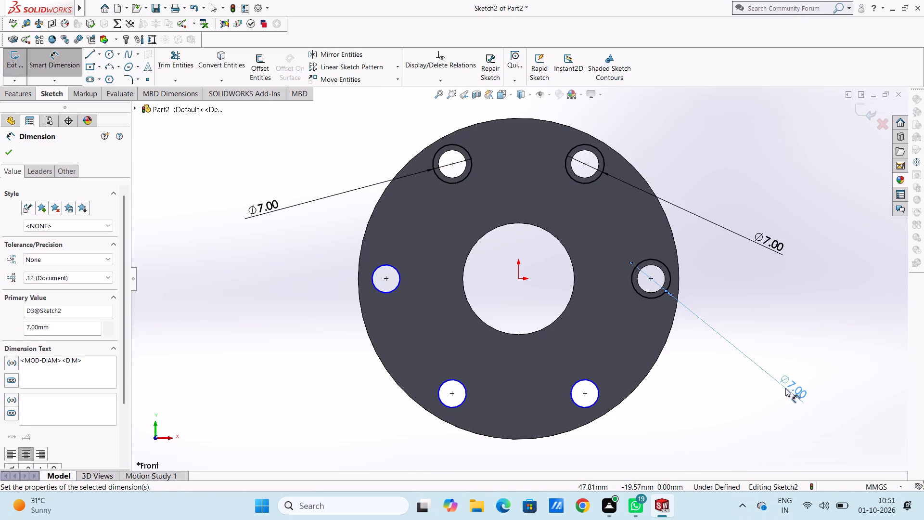
{"action": "left_click", "coordinate": [749, 423]}
Dimension the diameter of the circle around the flange's lower-right hole and set it to 7 mm.
{"action": "left_click", "coordinate": [596, 397]}
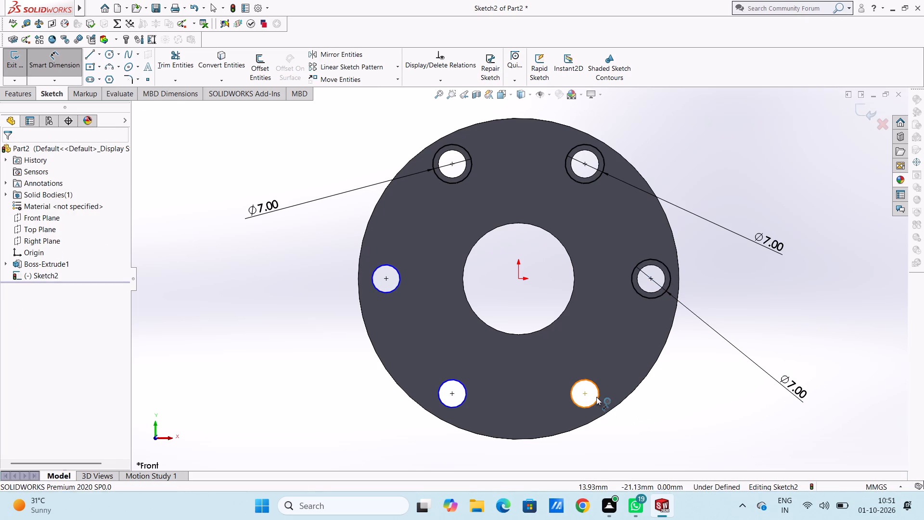
{"action": "left_click", "coordinate": [728, 417]}
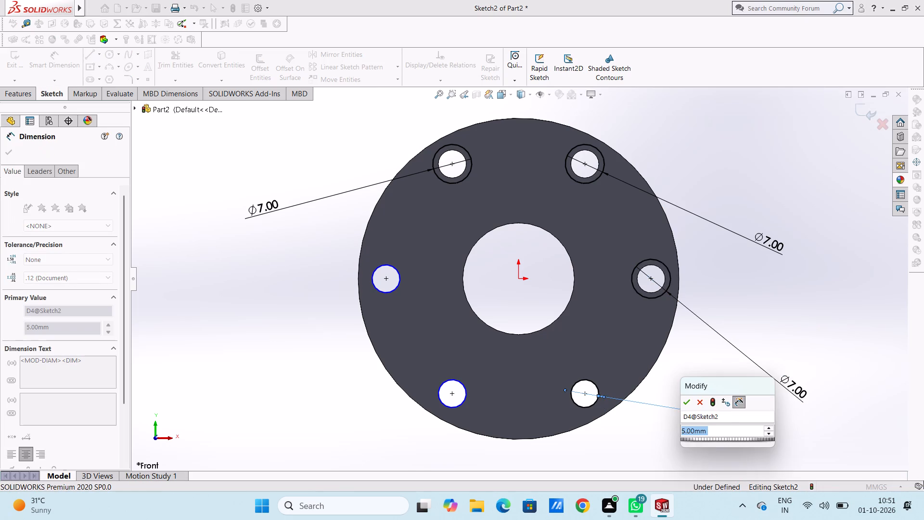
{"action": "key", "text": "7"}
{"action": "key", "text": "Return"}
{"action": "left_click", "coordinate": [697, 438]}
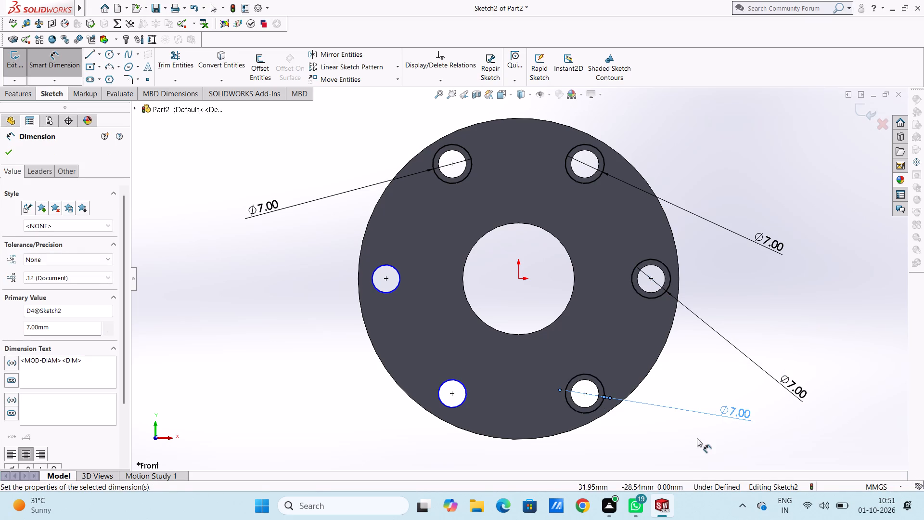
Dimension the diameter of the circle around the flange's lower-left hole and set it to 7 mm.
{"action": "left_click", "coordinate": [439, 400]}
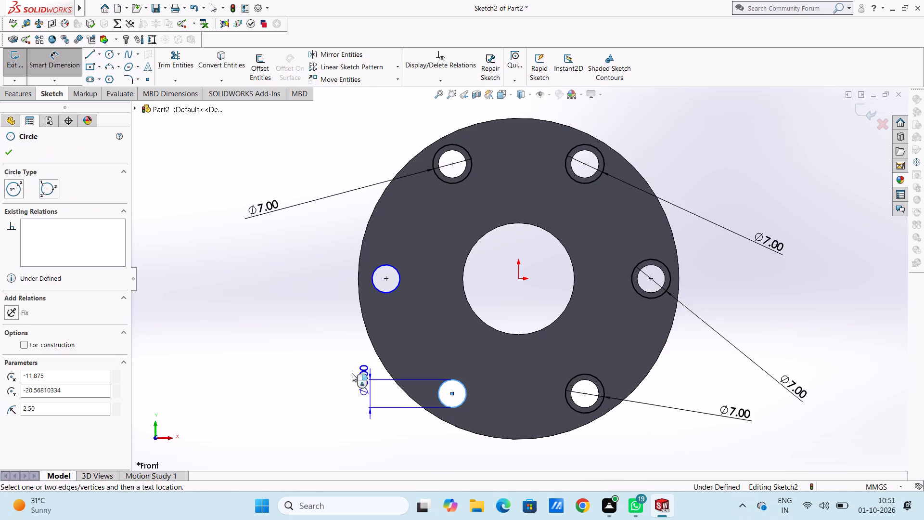
{"action": "left_click", "coordinate": [291, 351]}
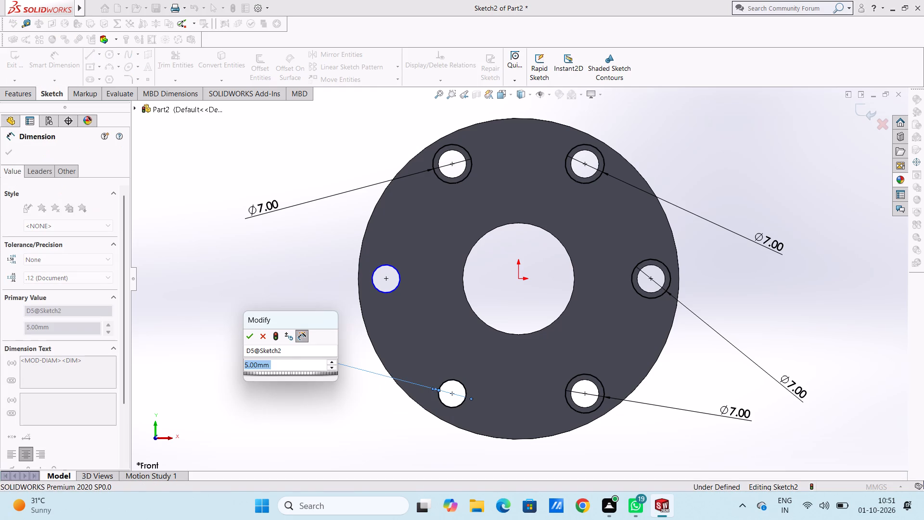
{"action": "key", "text": "7"}
{"action": "key", "text": "Return"}
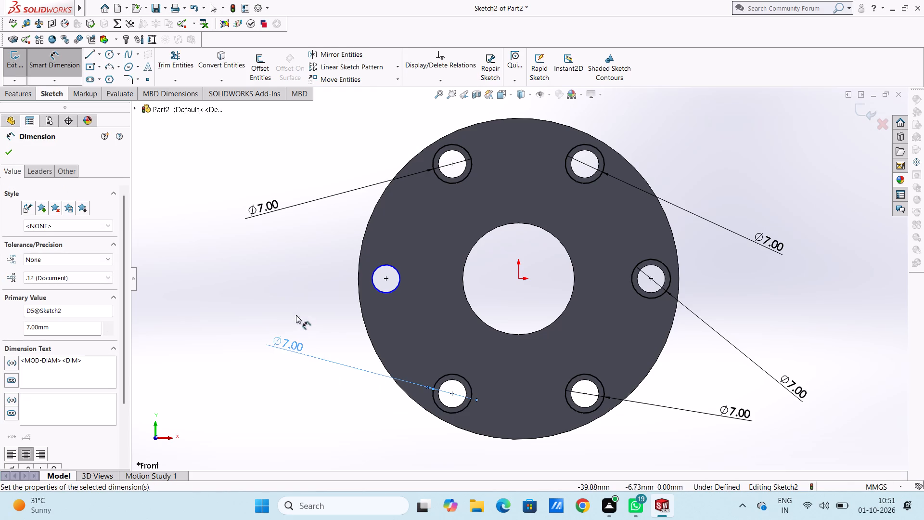
{"action": "left_click", "coordinate": [296, 286]}
Dimension the diameter of the circle around the flange's left-hand middle hole and set it to 7 mm.
{"action": "left_click", "coordinate": [387, 292]}
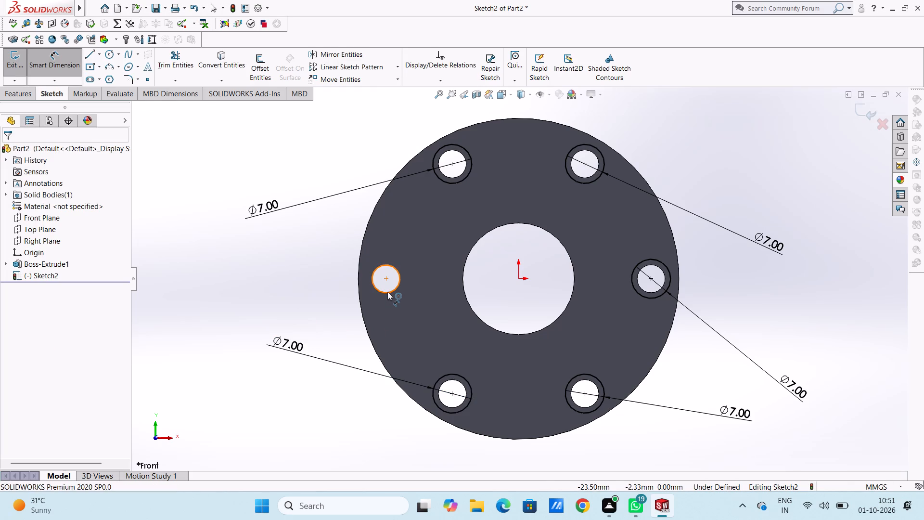
{"action": "left_click", "coordinate": [222, 322]}
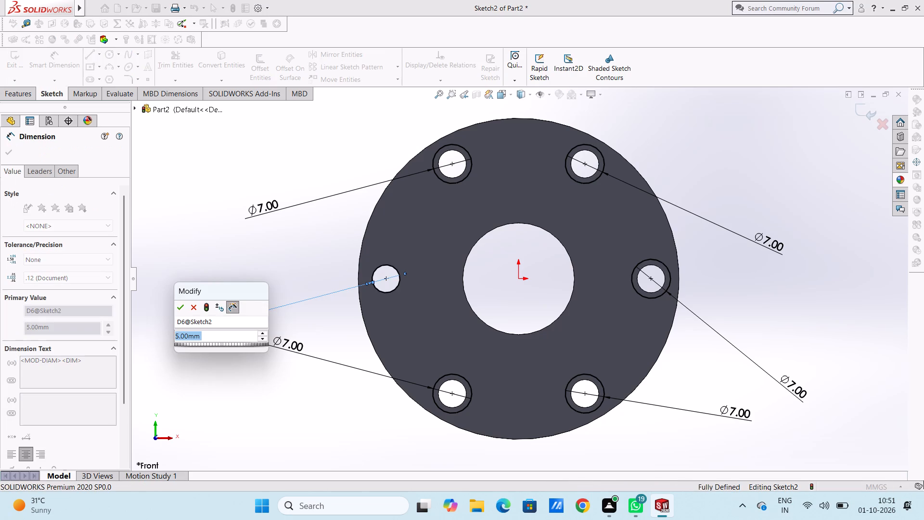
{"action": "key", "text": "7"}
{"action": "key", "text": "Return"}
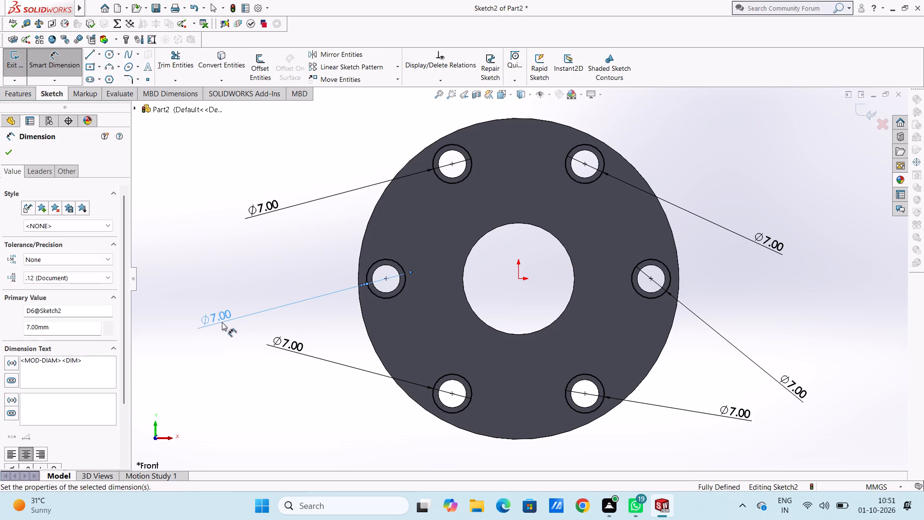
Extrude-cut the six 7 mm circles to a blind depth of 1 mm with a 45-degree inward draft.
{"action": "left_click", "coordinate": [276, 270]}
{"action": "scroll", "coordinate": [306, 242], "scroll_direction": "down", "scroll_amount": 1}
{"action": "middle_click_drag", "start_coordinate": [307, 242], "coordinate": [285, 242]}
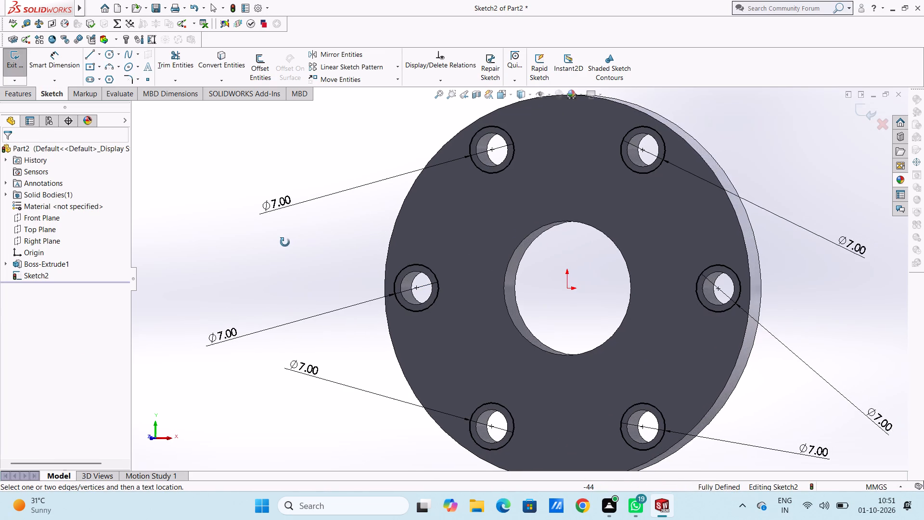
{"action": "middle_click_drag", "start_coordinate": [285, 242], "coordinate": [282, 243]}
{"action": "scroll", "coordinate": [646, 174], "scroll_direction": "down", "scroll_amount": 2}
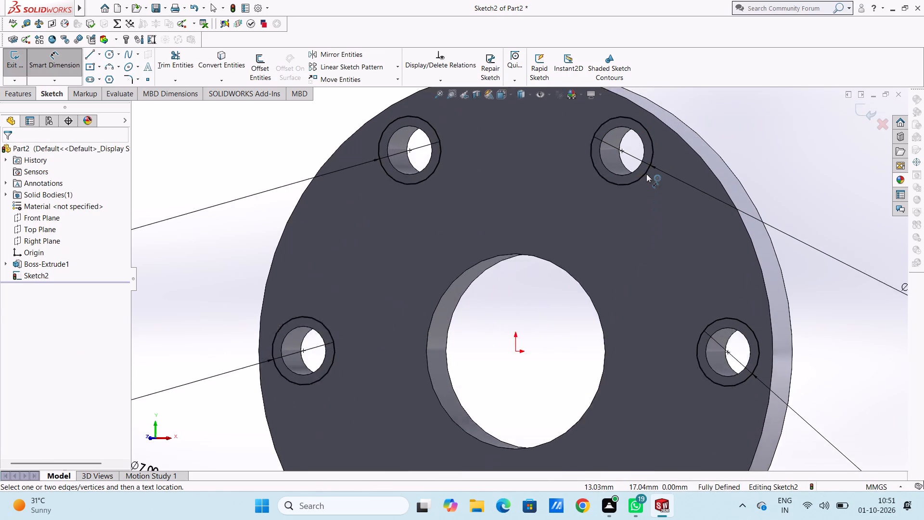
{"action": "scroll", "coordinate": [646, 174], "scroll_direction": "down", "scroll_amount": 1}
{"action": "middle_click_drag", "start_coordinate": [645, 168], "coordinate": [639, 173]}
{"action": "scroll", "coordinate": [639, 173], "scroll_direction": "up", "scroll_amount": 2}
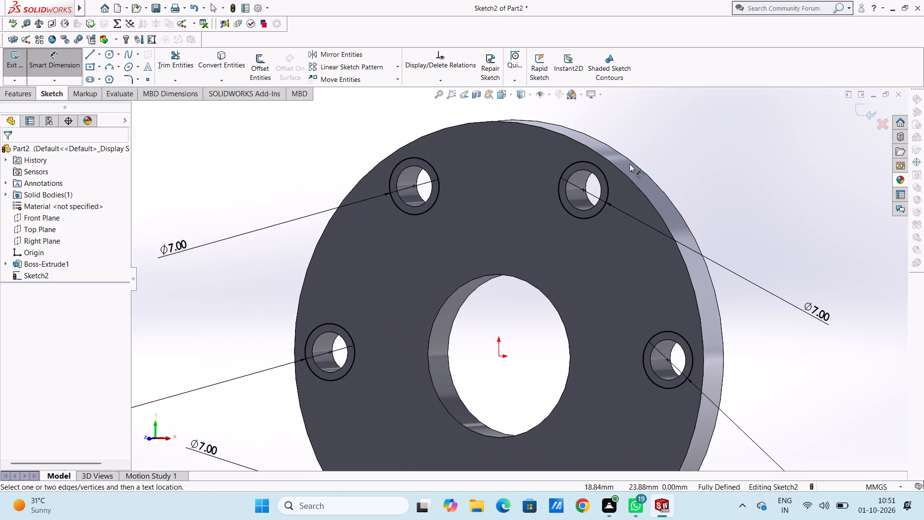
{"action": "scroll", "coordinate": [619, 174], "scroll_direction": "down", "scroll_amount": 3}
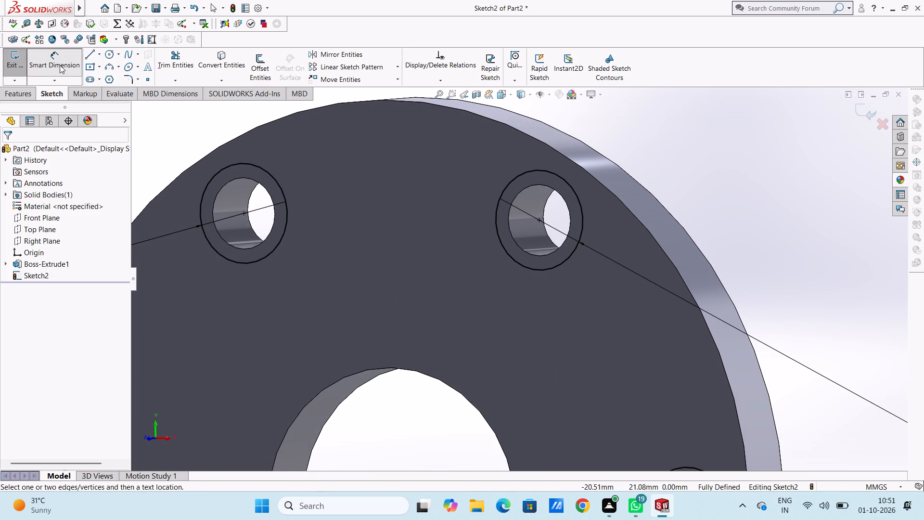
{"action": "left_click", "coordinate": [60, 65]}
{"action": "left_click", "coordinate": [19, 95]}
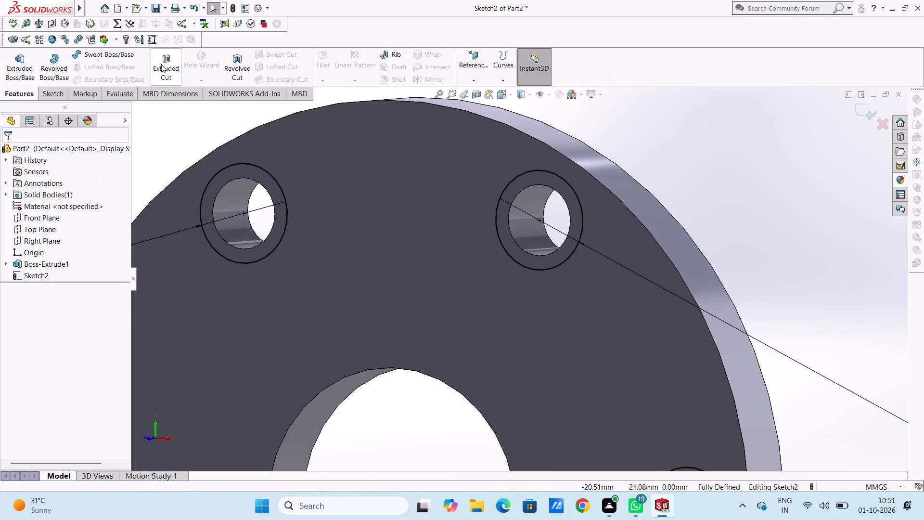
{"action": "left_click", "coordinate": [163, 61]}
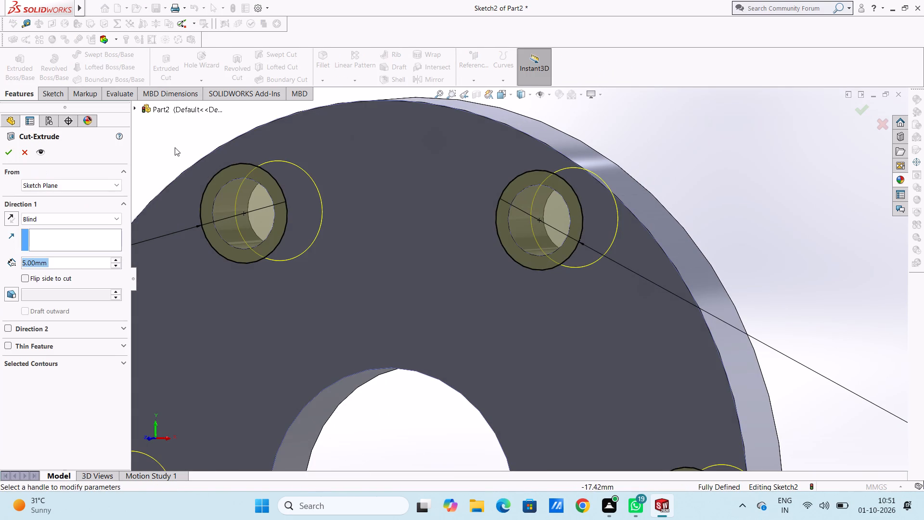
{"action": "left_click", "coordinate": [12, 293]}
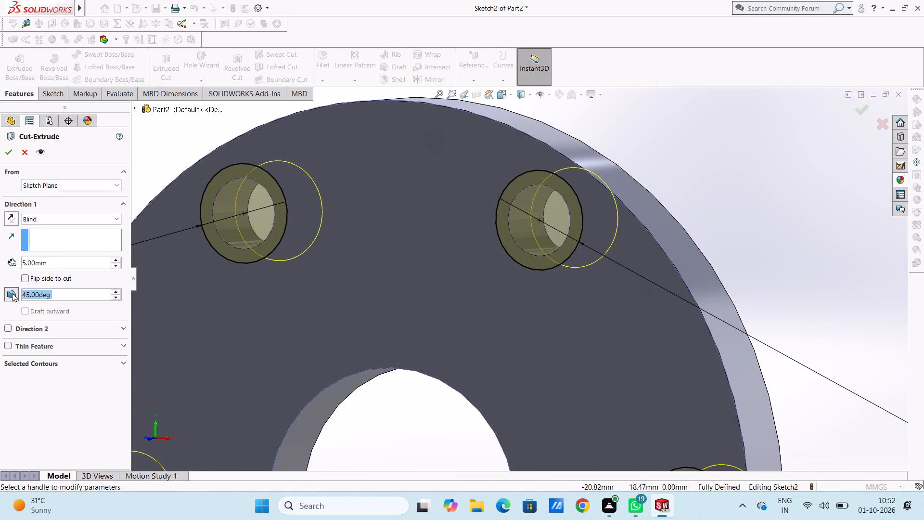
{"action": "double_click", "coordinate": [64, 265]}
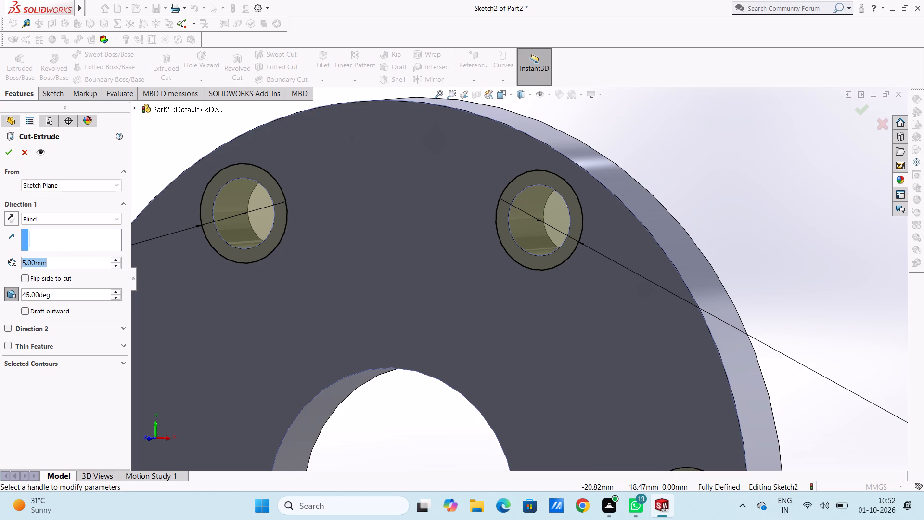
{"action": "key", "text": "1"}
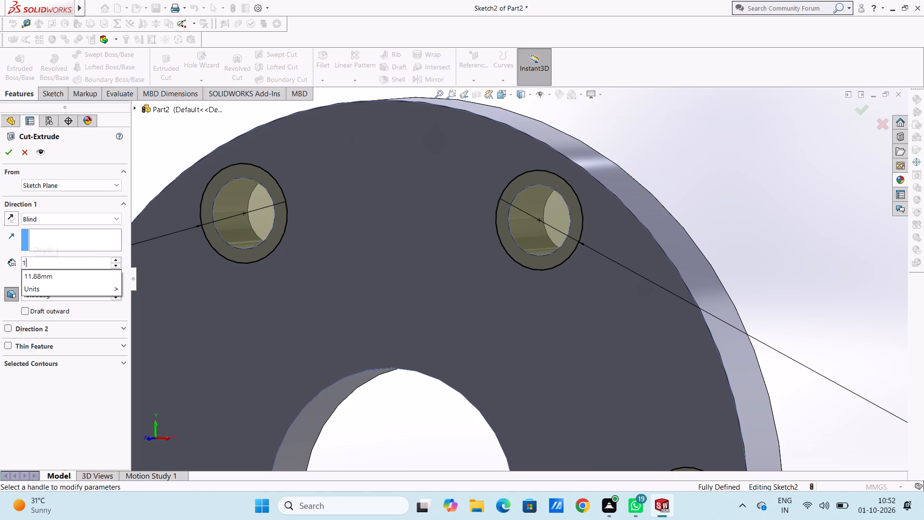
{"action": "key", "text": "Return"}
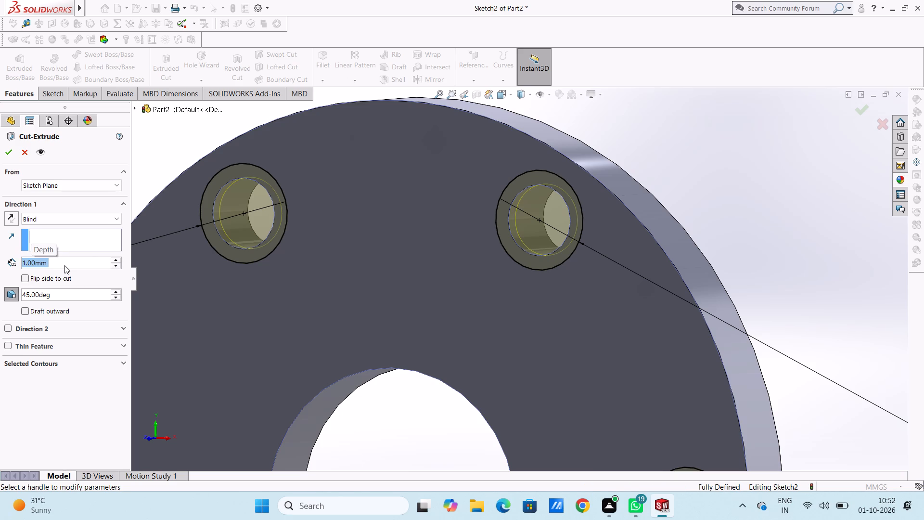
{"action": "left_click", "coordinate": [13, 152]}
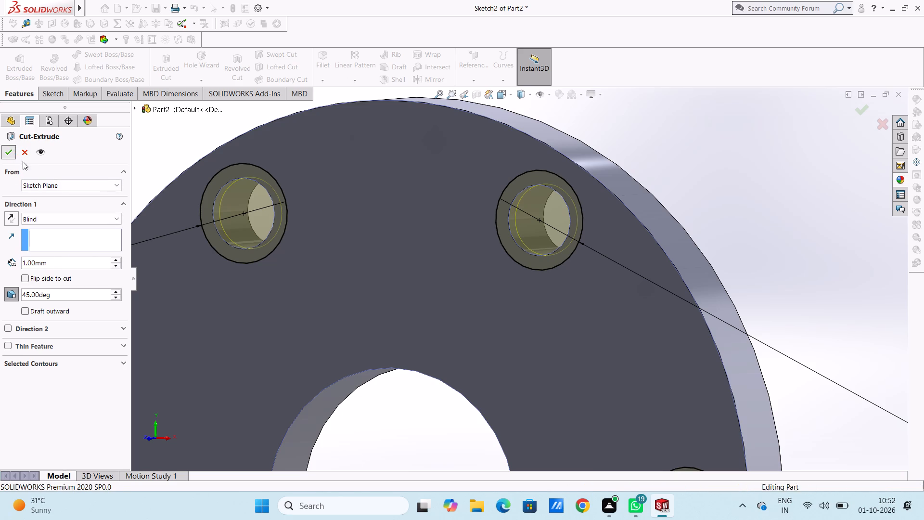
{"action": "left_click", "coordinate": [173, 143]}
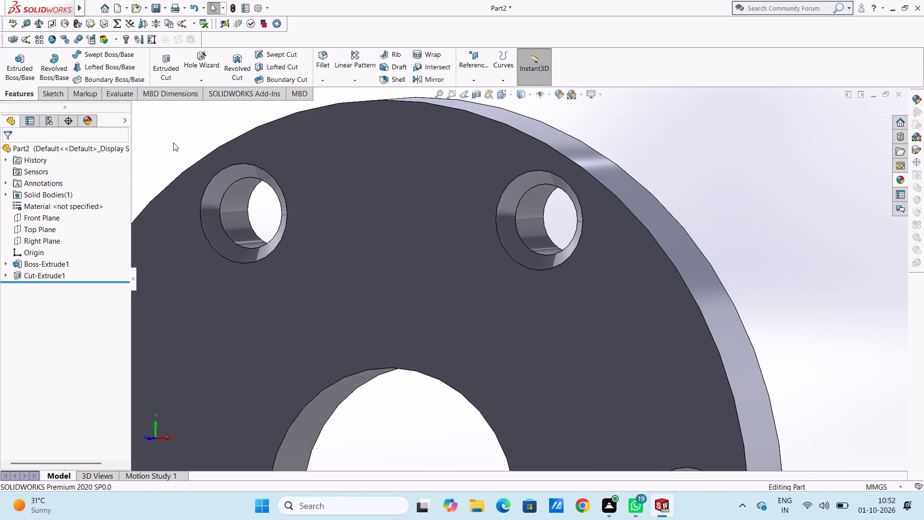
Examine the tapered hole recesses and the flange's overall shape from several angles, including the isometric view.
{"action": "scroll", "coordinate": [173, 143], "scroll_direction": "up", "scroll_amount": 2}
{"action": "scroll", "coordinate": [228, 199], "scroll_direction": "up", "scroll_amount": 3}
{"action": "middle_click_drag", "start_coordinate": [261, 219], "coordinate": [241, 221]}
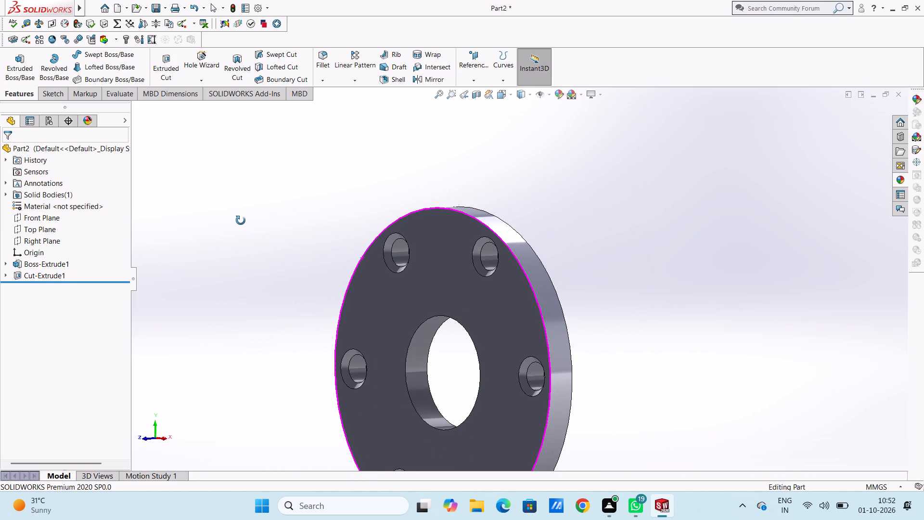
{"action": "middle_click_drag", "start_coordinate": [241, 221], "coordinate": [253, 234]}
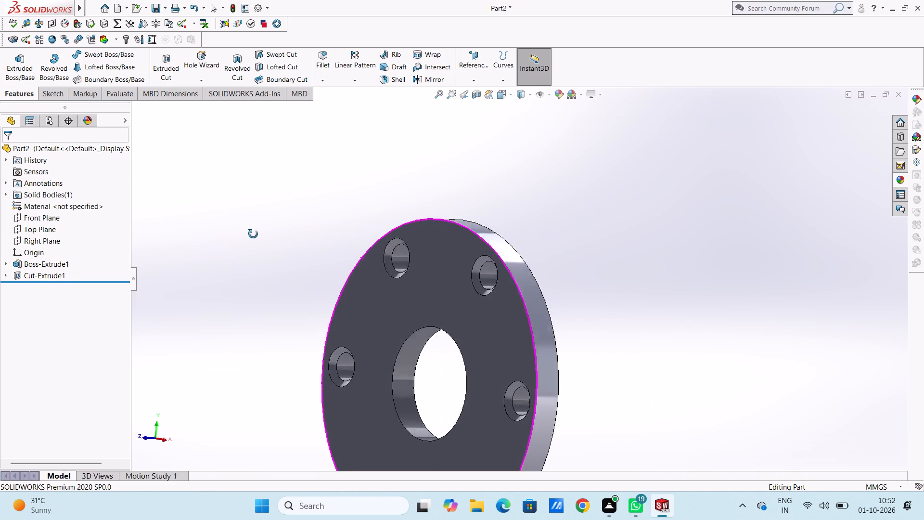
{"action": "middle_click_drag", "start_coordinate": [253, 234], "coordinate": [278, 229]}
{"action": "scroll", "coordinate": [317, 231], "scroll_direction": "up", "scroll_amount": 3}
{"action": "middle_click_drag", "start_coordinate": [271, 250], "coordinate": [238, 255]}
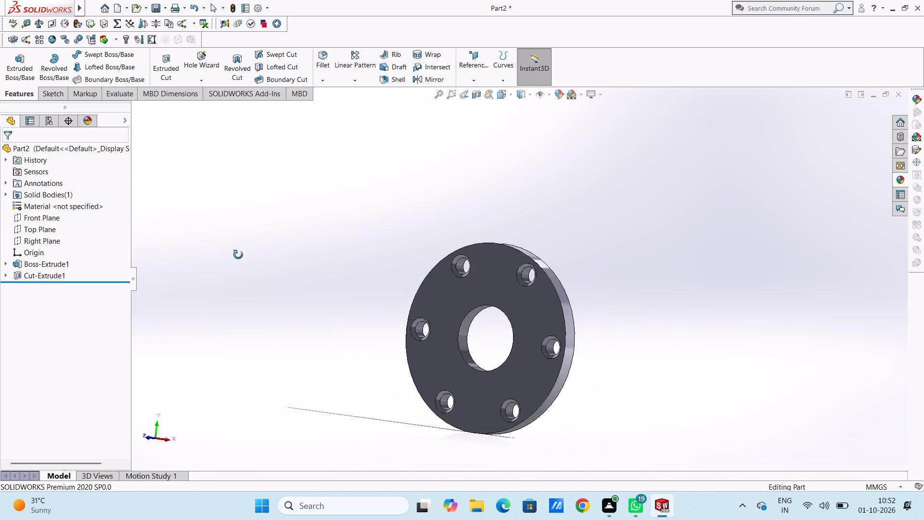
{"action": "middle_click_drag", "start_coordinate": [238, 255], "coordinate": [238, 255]}
{"action": "key", "text": "ctrl+7"}
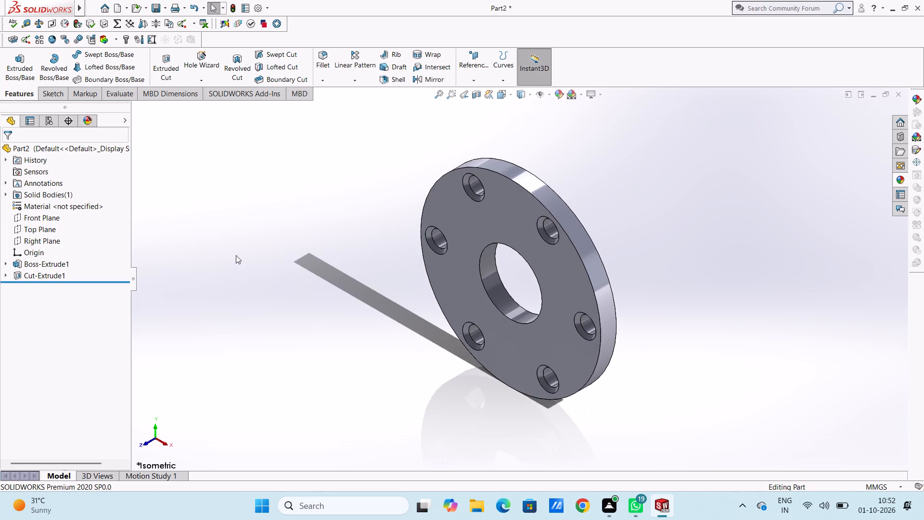
{"action": "scroll", "coordinate": [236, 255], "scroll_direction": "up", "scroll_amount": 2}
{"action": "middle_click_drag", "start_coordinate": [267, 294], "coordinate": [273, 249]}
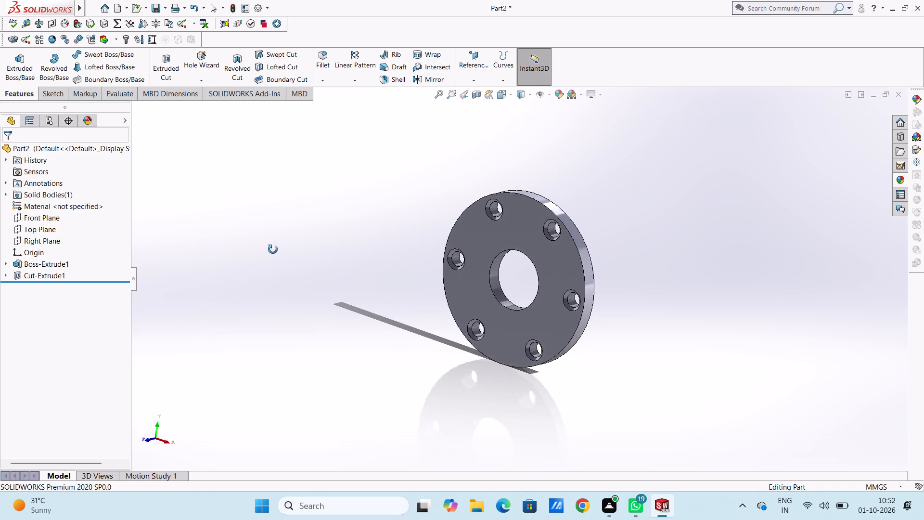
{"action": "middle_click_drag", "start_coordinate": [273, 249], "coordinate": [253, 251]}
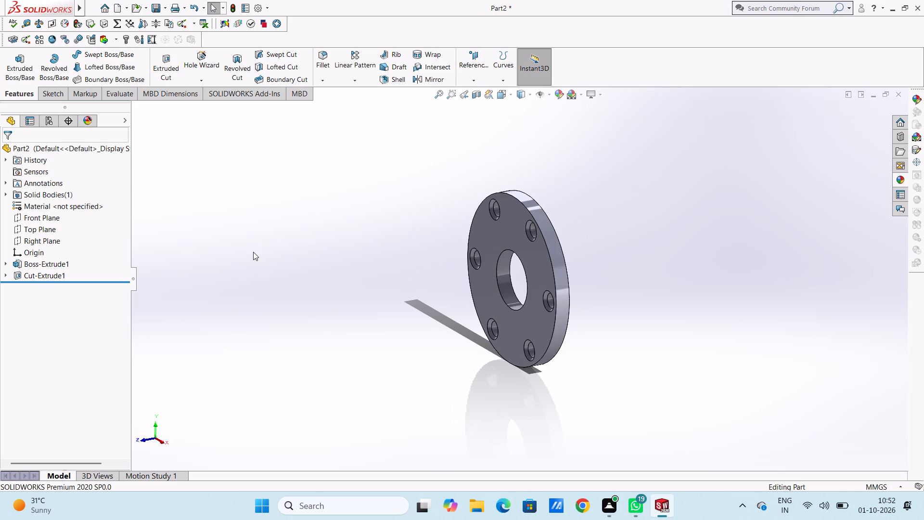
{"action": "left_click", "coordinate": [234, 291]}
Start a sketch on the flange's back face and draw a circle about 28 mm in diameter centred on the origin.
{"action": "key", "text": "ctrl+1"}
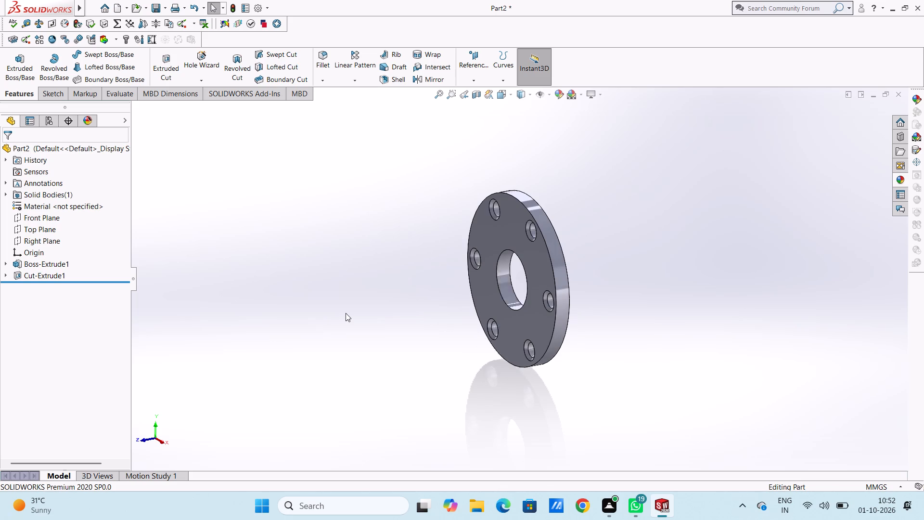
{"action": "key", "text": "ctrl+2"}
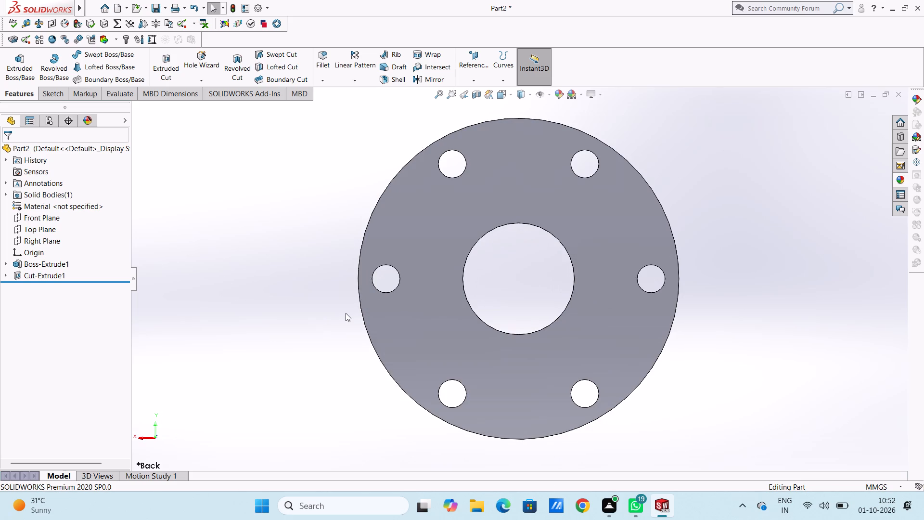
{"action": "left_click", "coordinate": [431, 222]}
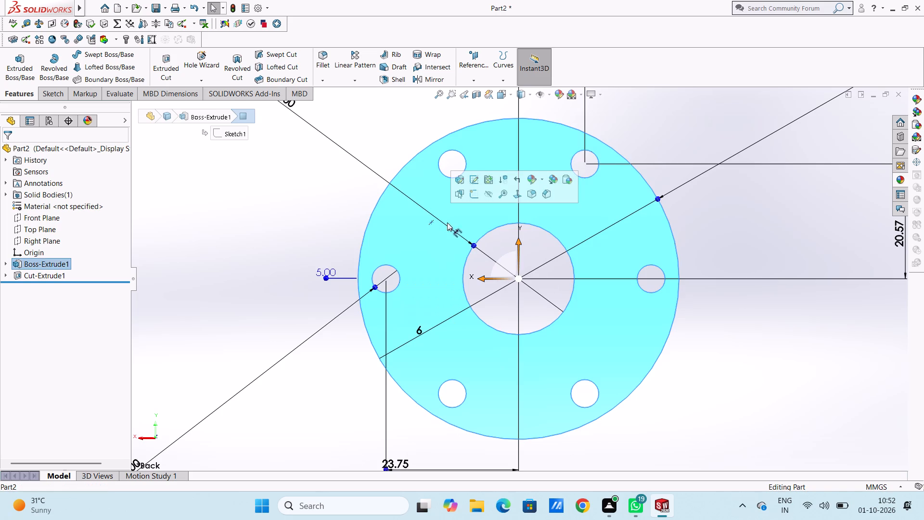
{"action": "left_click", "coordinate": [476, 195]}
{"action": "left_click", "coordinate": [308, 220]}
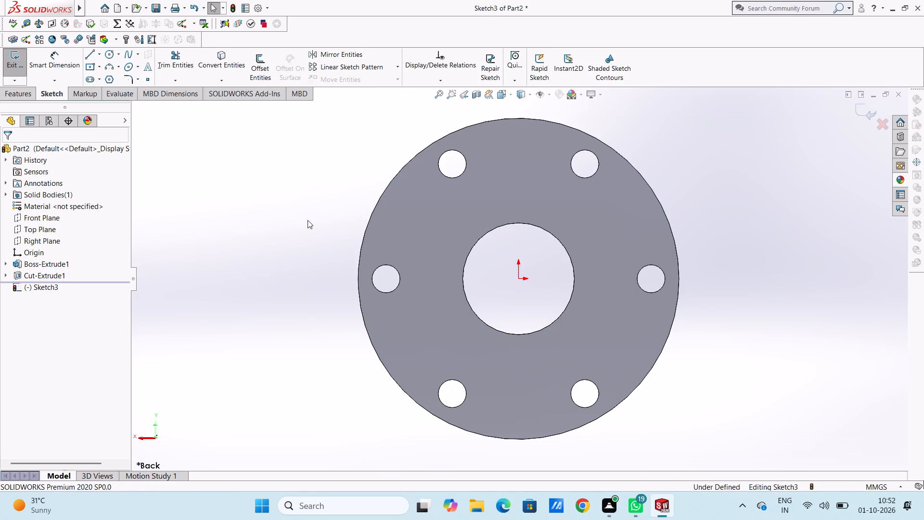
{"action": "left_click", "coordinate": [106, 52]}
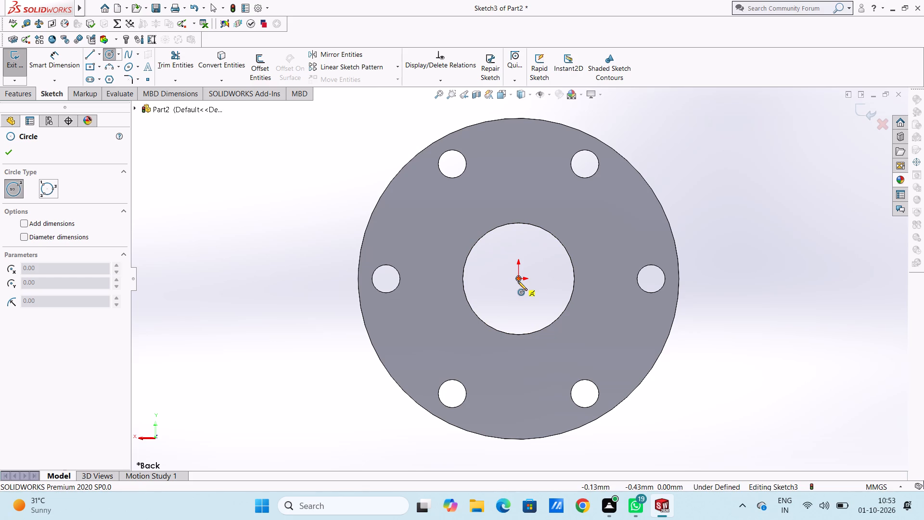
{"action": "left_click", "coordinate": [518, 281]}
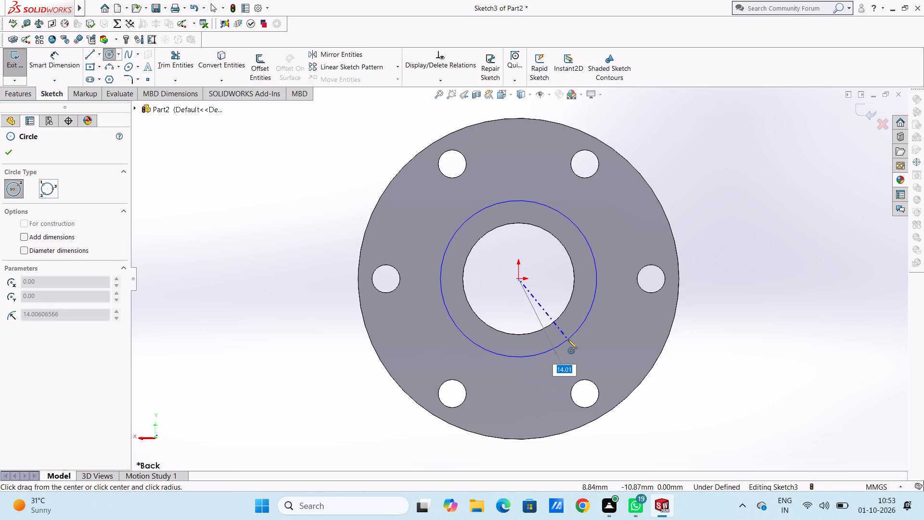
{"action": "left_click", "coordinate": [568, 339]}
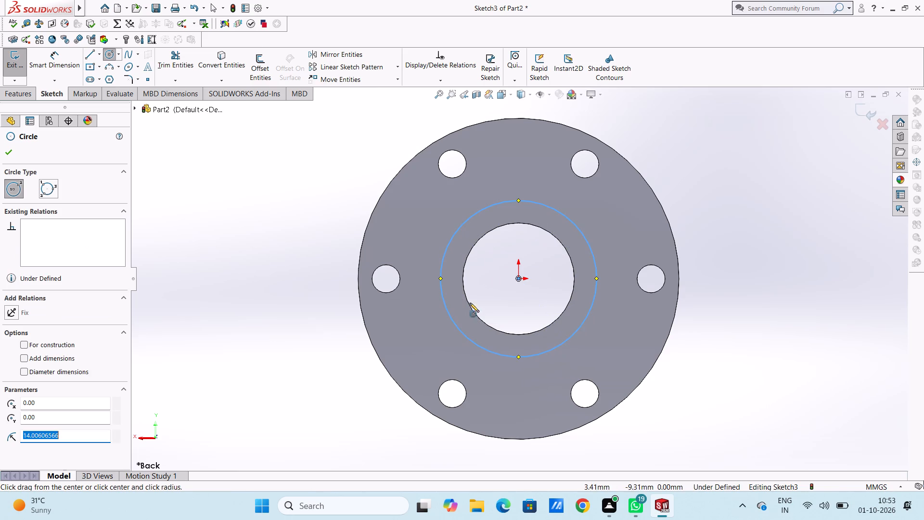
{"action": "left_click", "coordinate": [9, 155]}
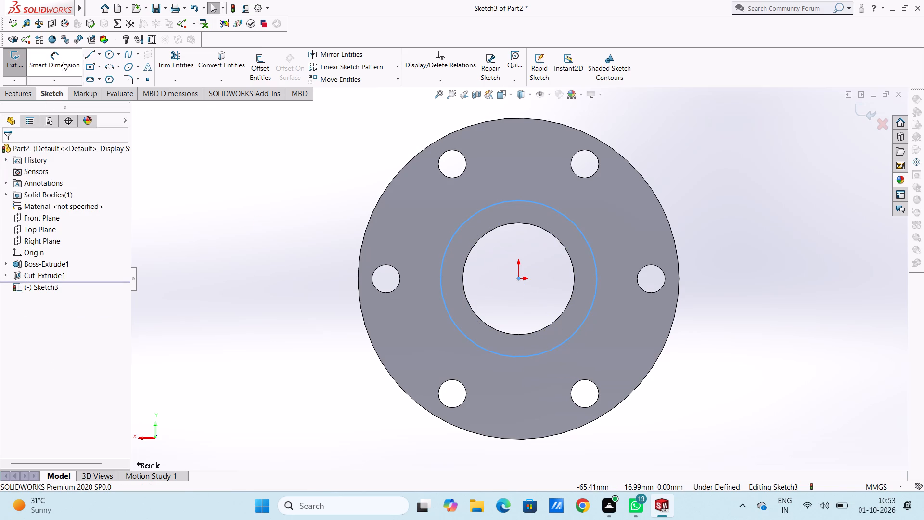
Dimension the diameter of the circle around the bore on the back face and set it to 25 mm.
{"action": "left_click", "coordinate": [63, 61]}
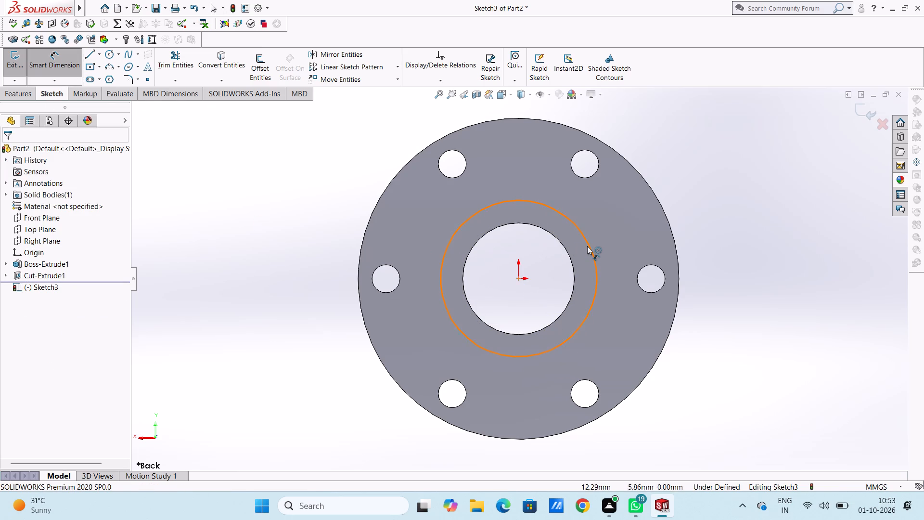
{"action": "left_click", "coordinate": [588, 246]}
{"action": "left_click", "coordinate": [765, 144]}
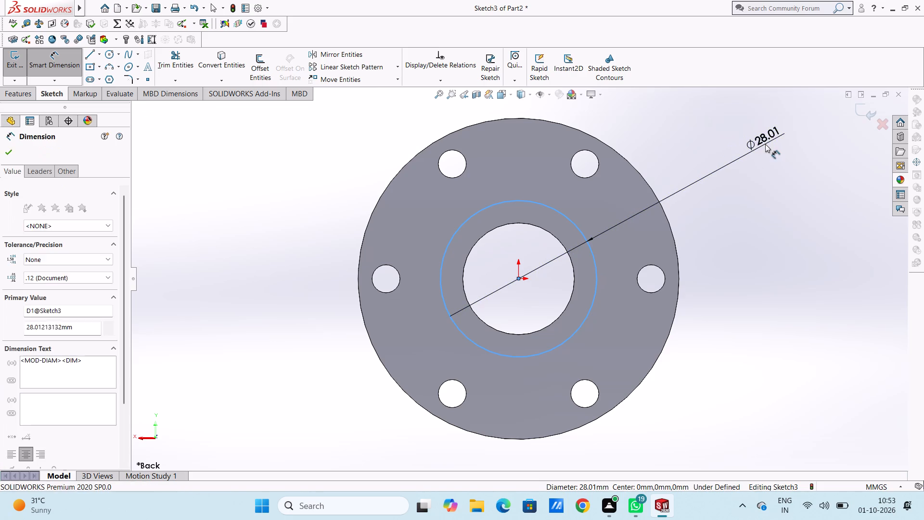
{"action": "type", "text": "25"}
{"action": "key", "text": "Return"}
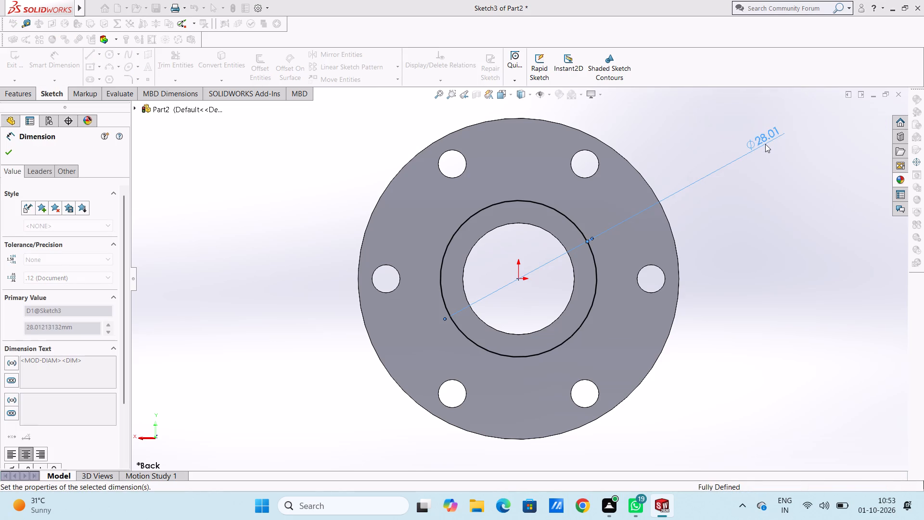
{"action": "left_click", "coordinate": [769, 231]}
{"action": "scroll", "coordinate": [764, 237], "scroll_direction": "up", "scroll_amount": 3}
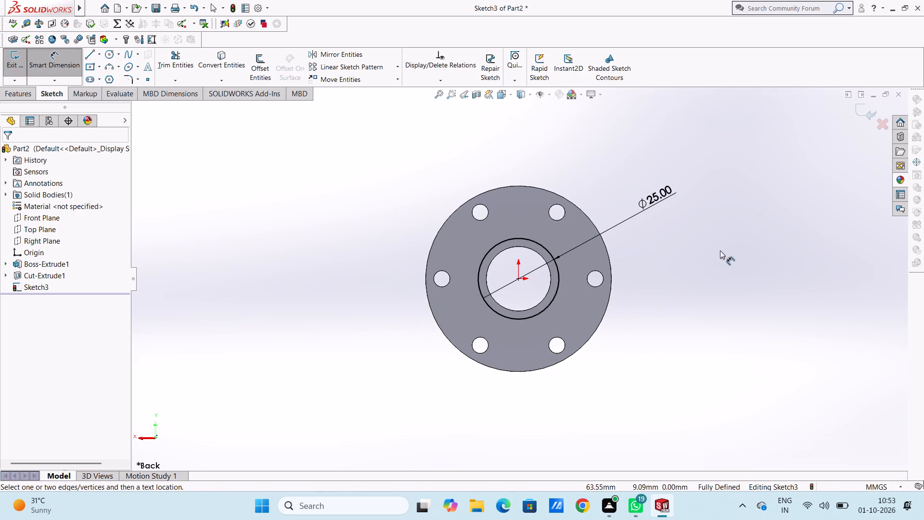
{"action": "middle_click_drag", "start_coordinate": [704, 251], "coordinate": [748, 248]}
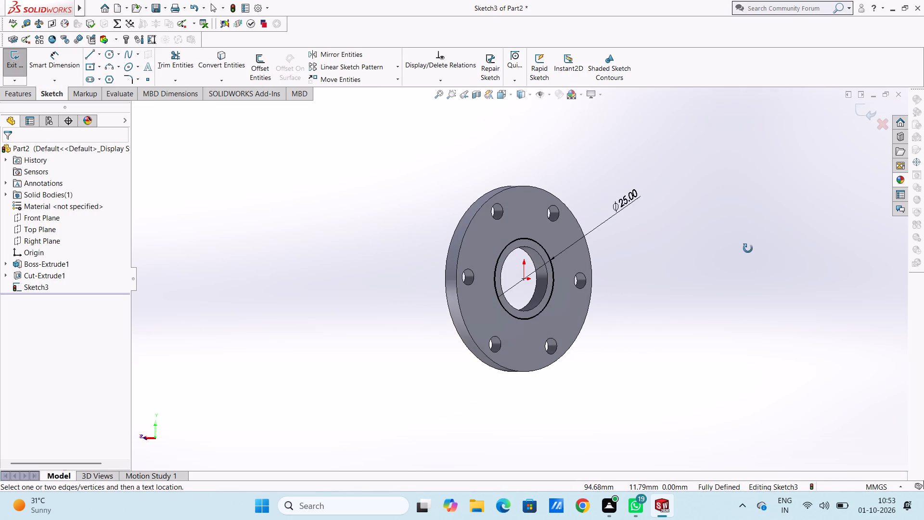
{"action": "middle_click_drag", "start_coordinate": [748, 248], "coordinate": [738, 249]}
{"action": "middle_click_drag", "start_coordinate": [738, 249], "coordinate": [749, 249]}
{"action": "middle_click", "coordinate": [749, 249]}
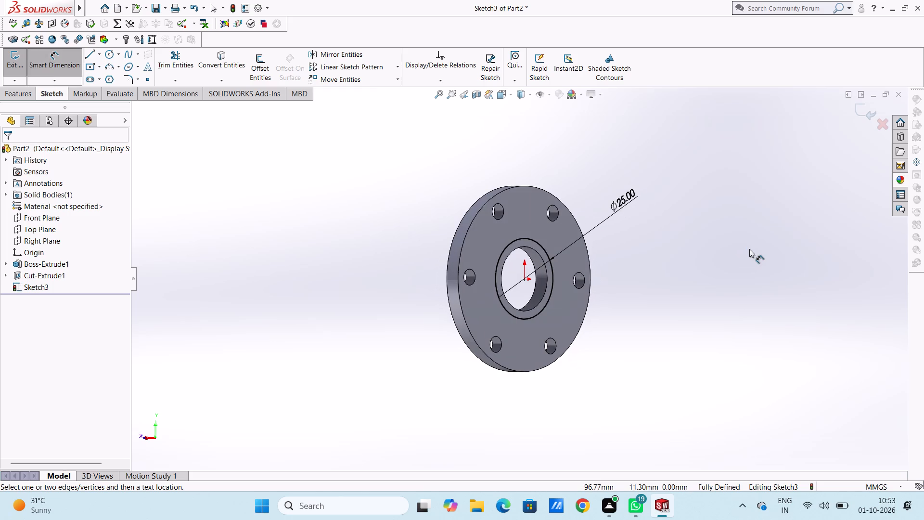
{"action": "middle_click_drag", "start_coordinate": [746, 249], "coordinate": [742, 249]}
{"action": "middle_click", "coordinate": [742, 249]}
{"action": "middle_click", "coordinate": [739, 250]}
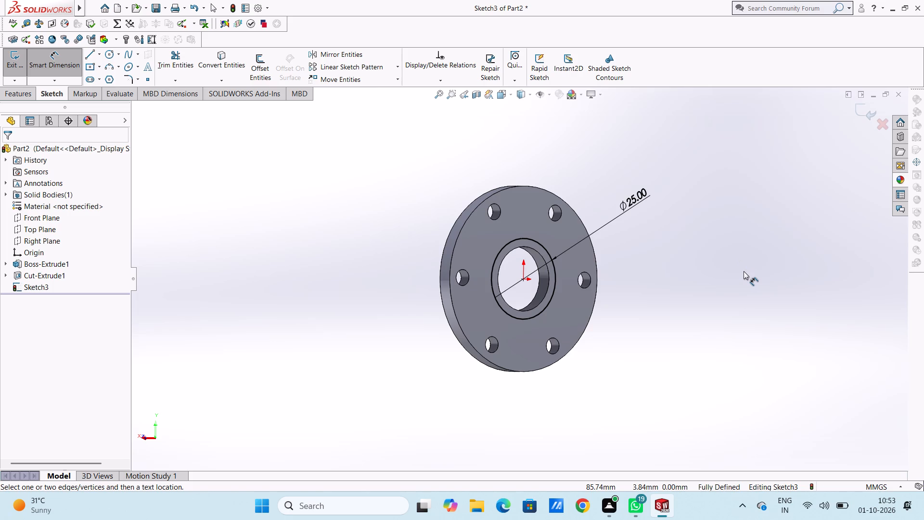
{"action": "key", "text": "Escape"}
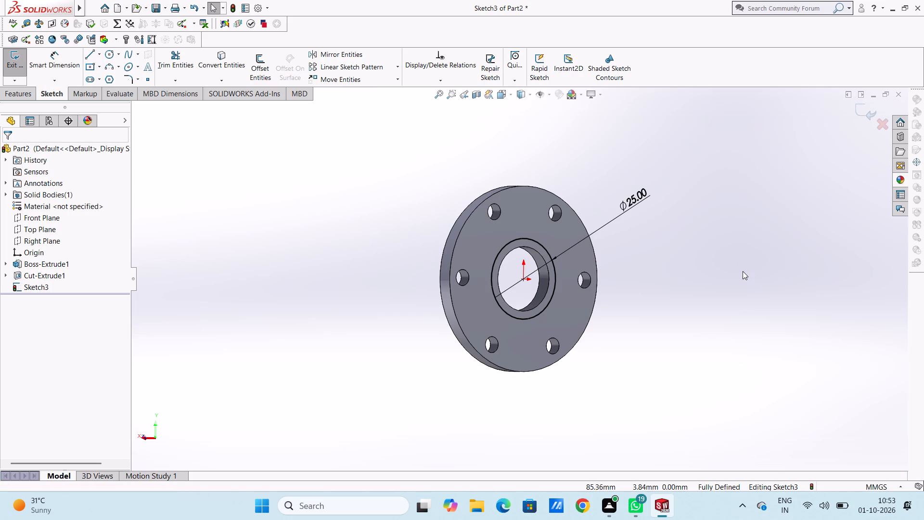
Finish the sketch of the 25 mm circle on the flange's back face.
{"action": "left_click", "coordinate": [864, 106]}
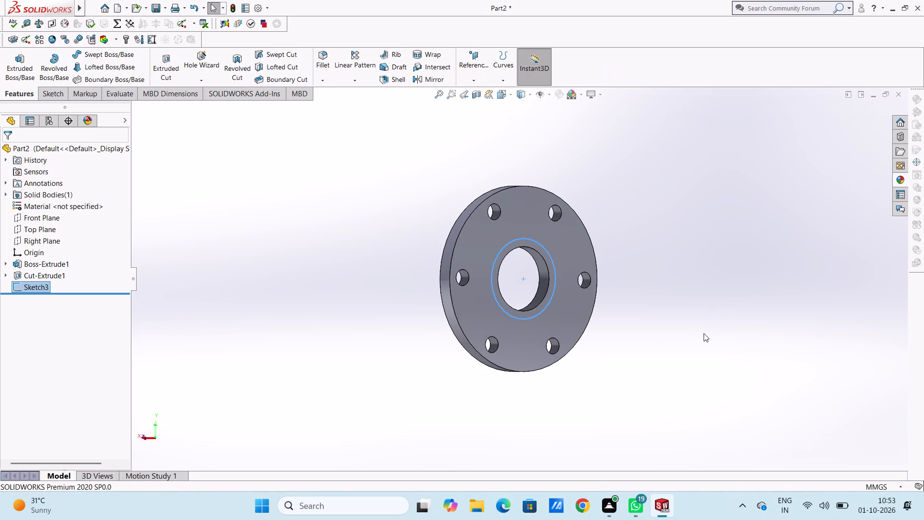
Create a reference plane offset 0 mm from the Right Plane.
{"action": "key", "text": "ctrl+5"}
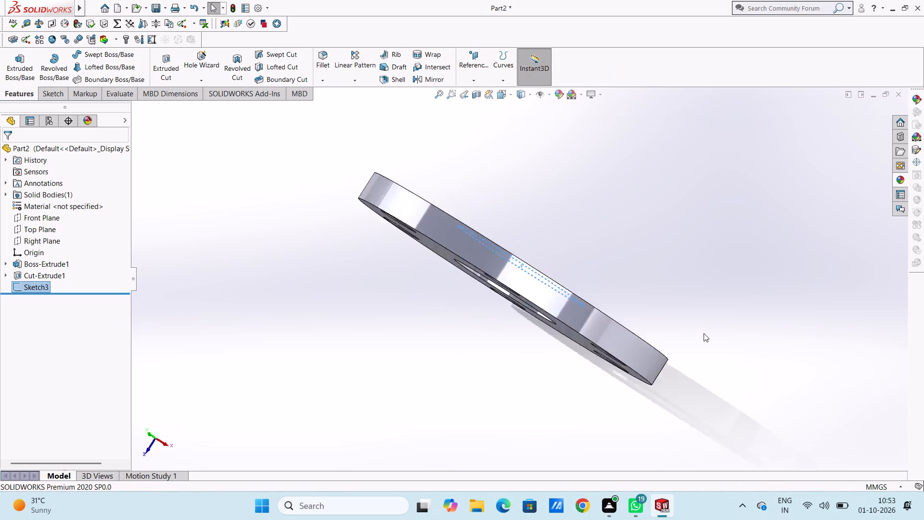
{"action": "scroll", "coordinate": [568, 251], "scroll_direction": "up", "scroll_amount": 2}
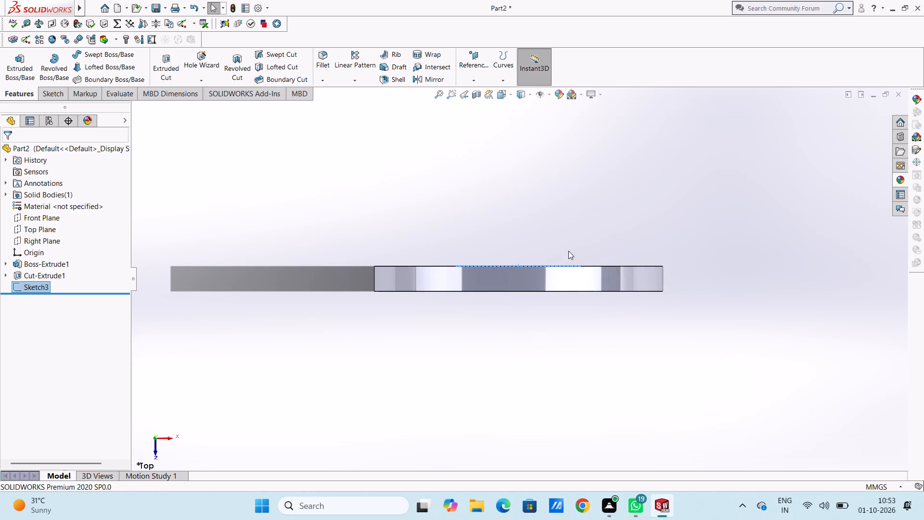
{"action": "left_click", "coordinate": [477, 62]}
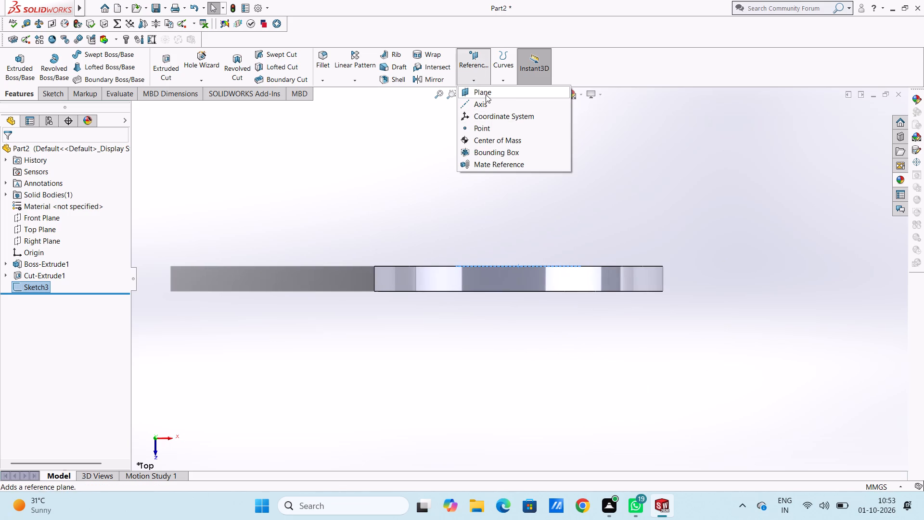
{"action": "left_click", "coordinate": [486, 94]}
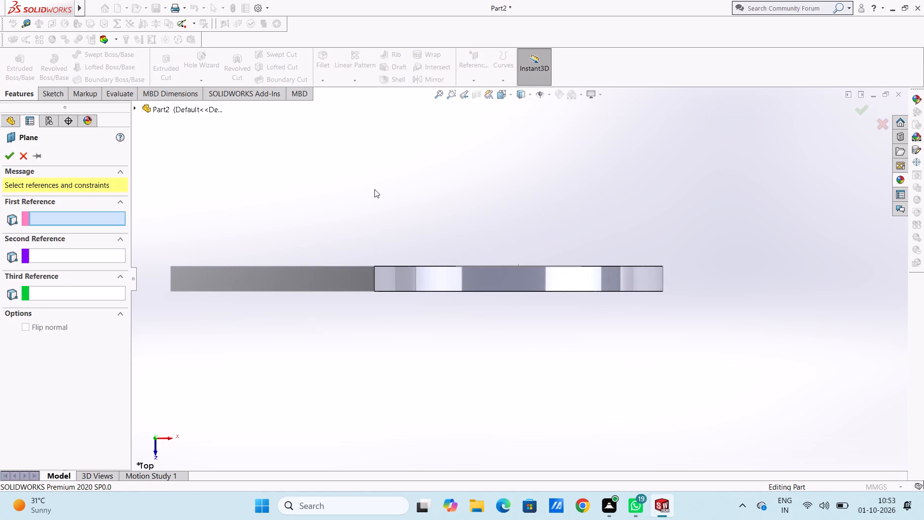
{"action": "scroll", "coordinate": [374, 190], "scroll_direction": "up", "scroll_amount": 2}
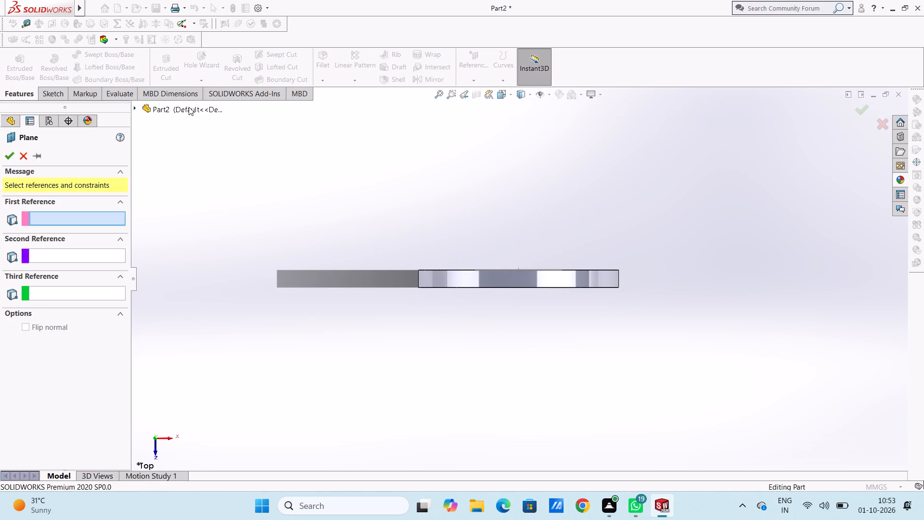
{"action": "left_click", "coordinate": [189, 107]}
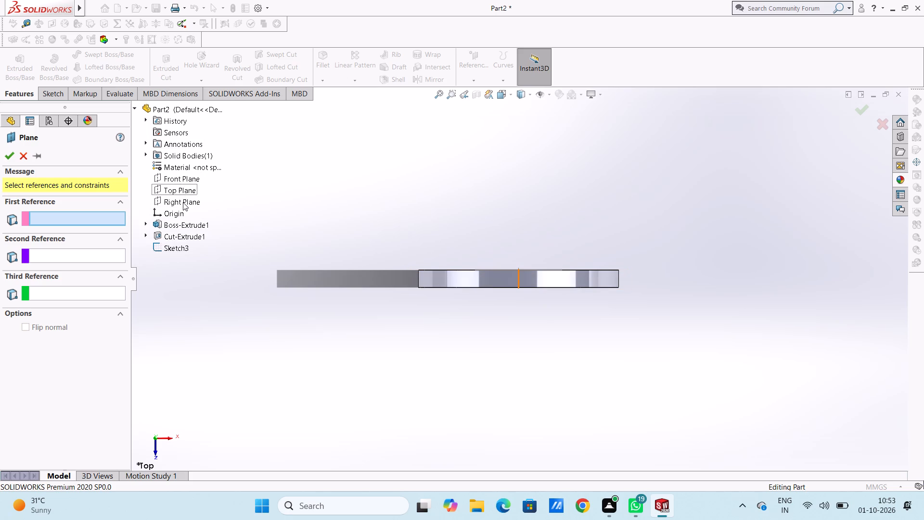
{"action": "left_click", "coordinate": [183, 202]}
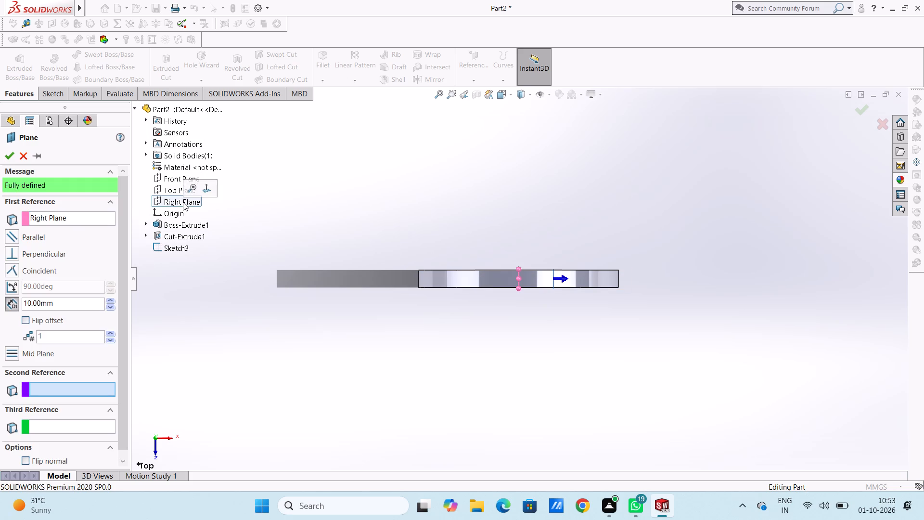
{"action": "double_click", "coordinate": [77, 303]}
{"action": "key", "text": "0"}
{"action": "key", "text": "Return"}
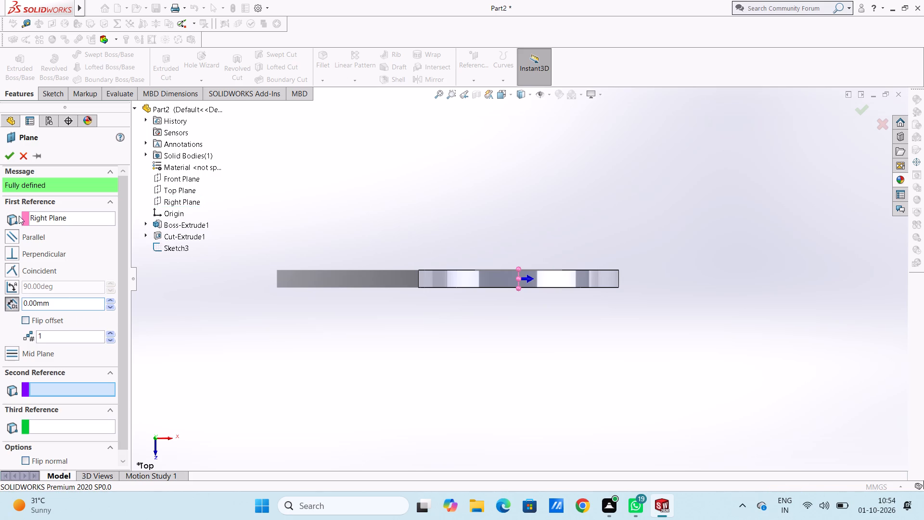
{"action": "left_click", "coordinate": [13, 159]}
{"action": "left_click", "coordinate": [285, 198]}
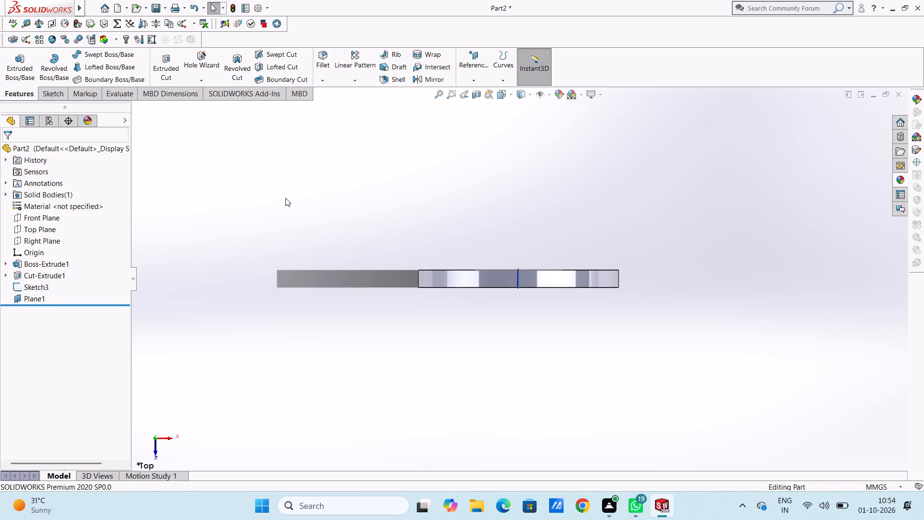
Start a sketch on the new reference plane through the flange's centre, viewed from the right side.
{"action": "key", "text": "ctrl+1"}
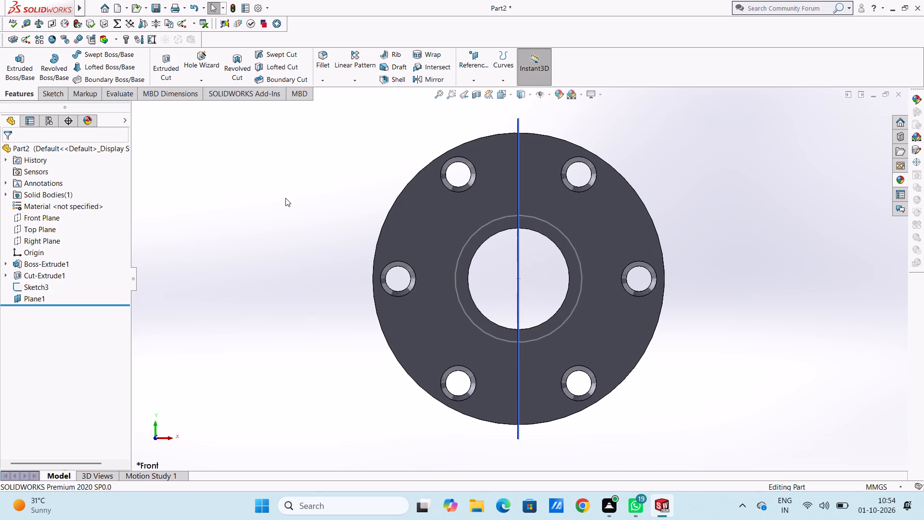
{"action": "key", "text": "ctrl+3"}
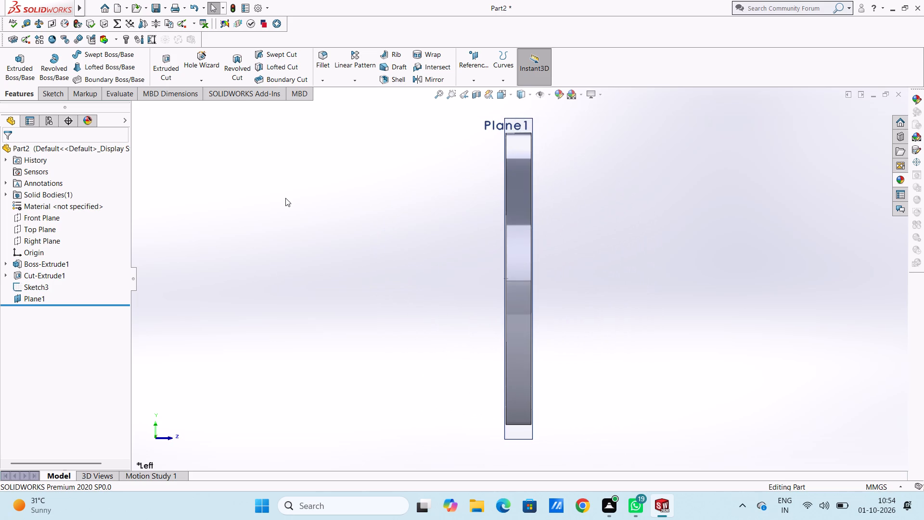
{"action": "key", "text": "ctrl+6"}
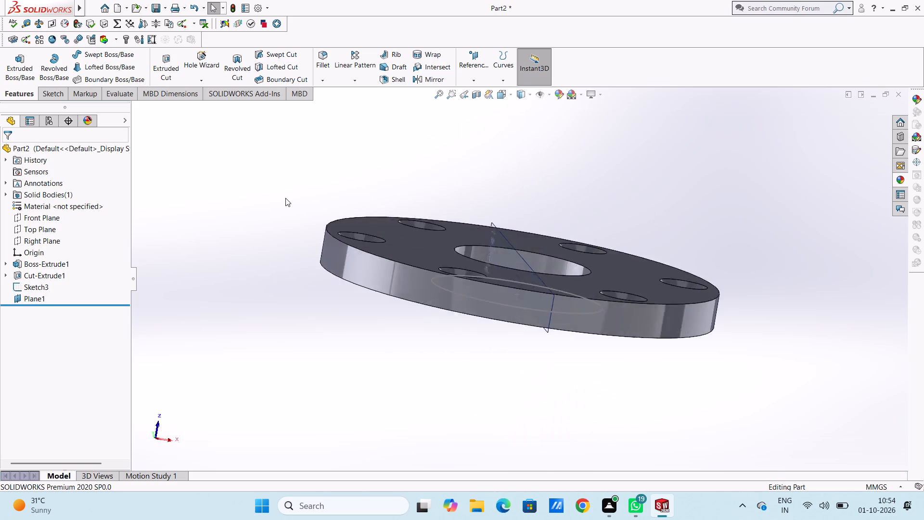
{"action": "key", "text": "ctrl+2"}
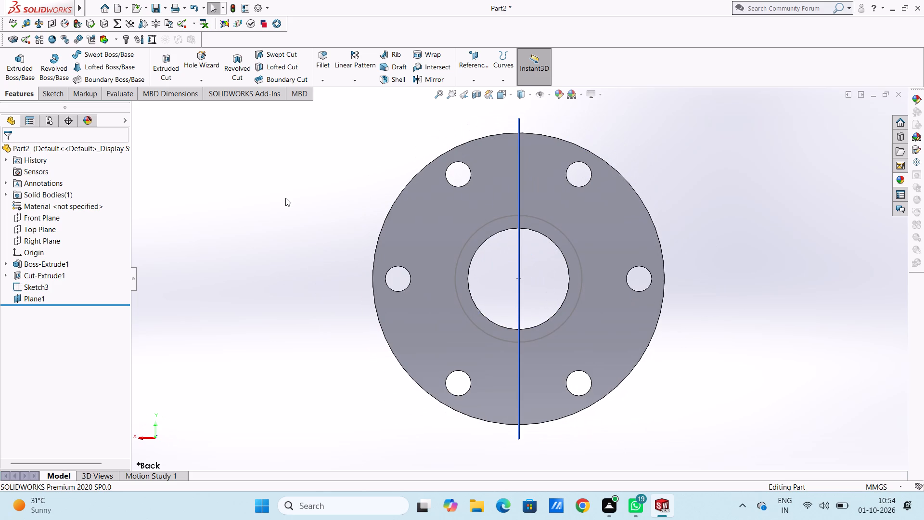
{"action": "middle_click_drag", "start_coordinate": [284, 196], "coordinate": [369, 190]}
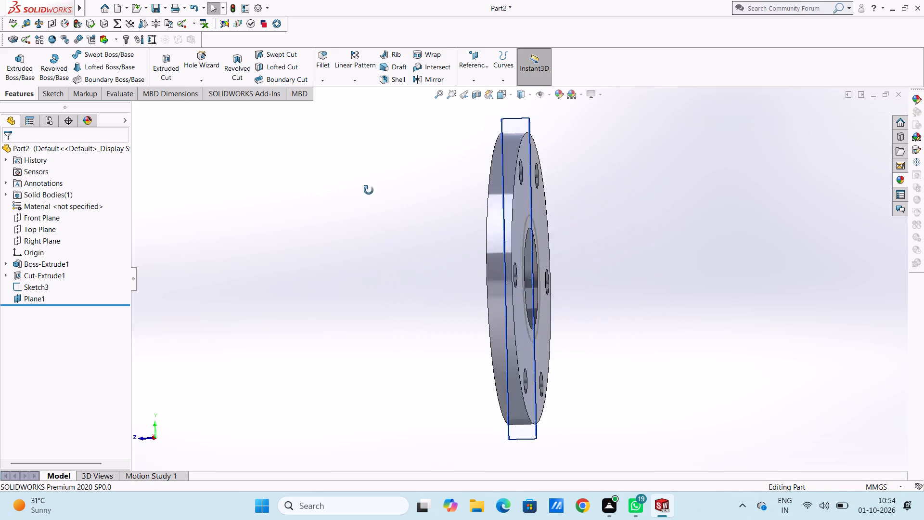
{"action": "middle_click_drag", "start_coordinate": [369, 190], "coordinate": [389, 200]}
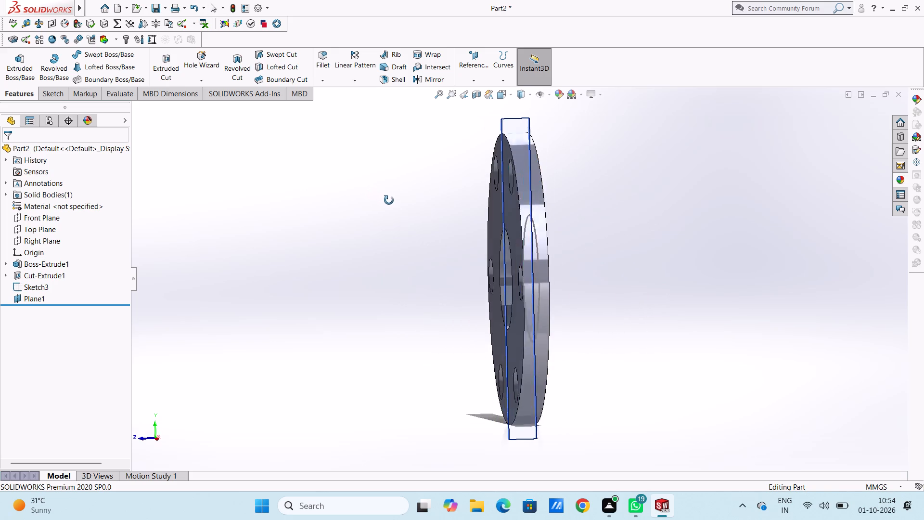
{"action": "middle_click_drag", "start_coordinate": [389, 200], "coordinate": [367, 208]}
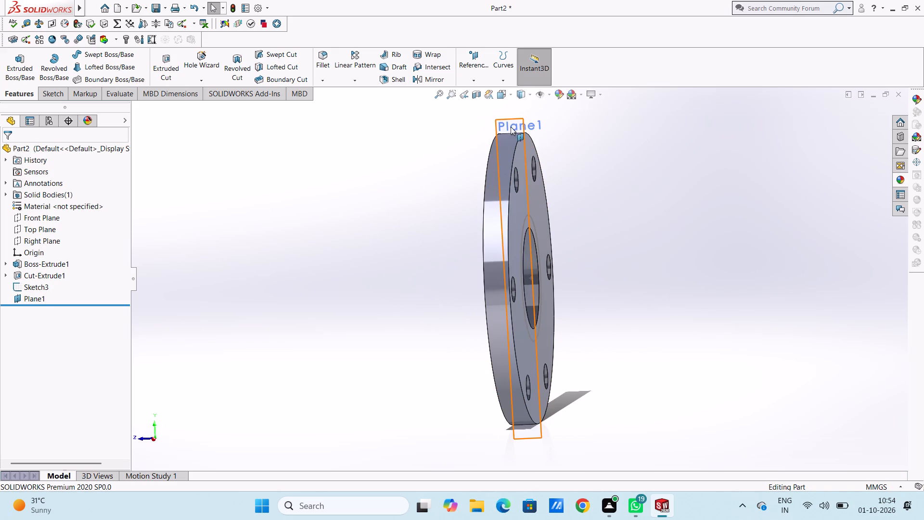
{"action": "left_click", "coordinate": [513, 123]}
{"action": "left_click", "coordinate": [553, 96]}
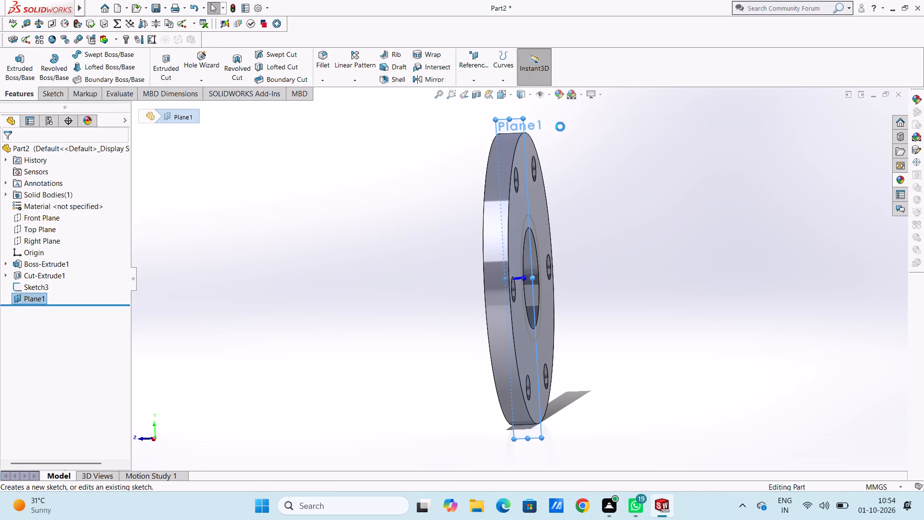
{"action": "left_click", "coordinate": [611, 225]}
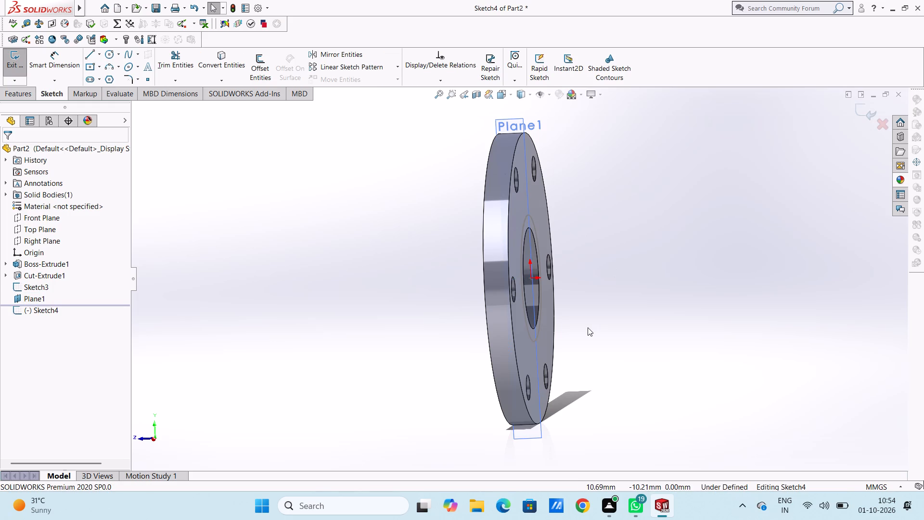
{"action": "key", "text": "ctrl+3"}
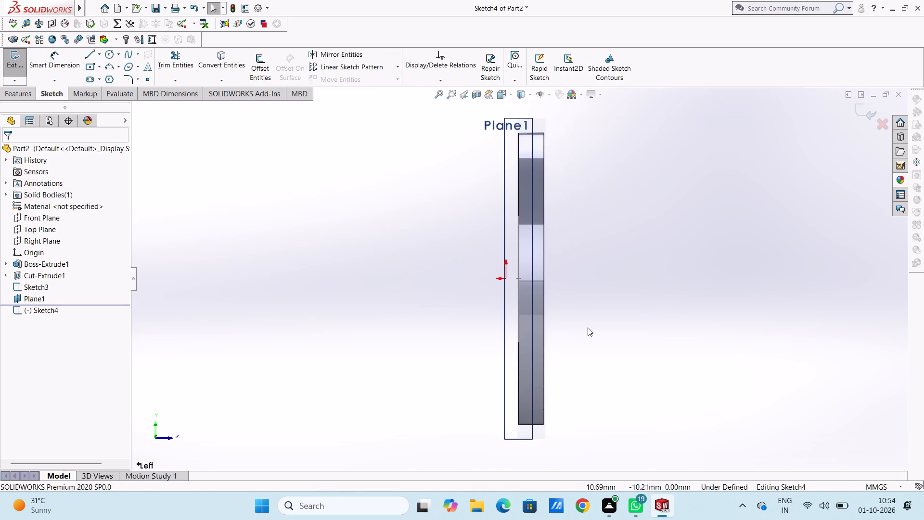
{"action": "key", "text": "ctrl+4"}
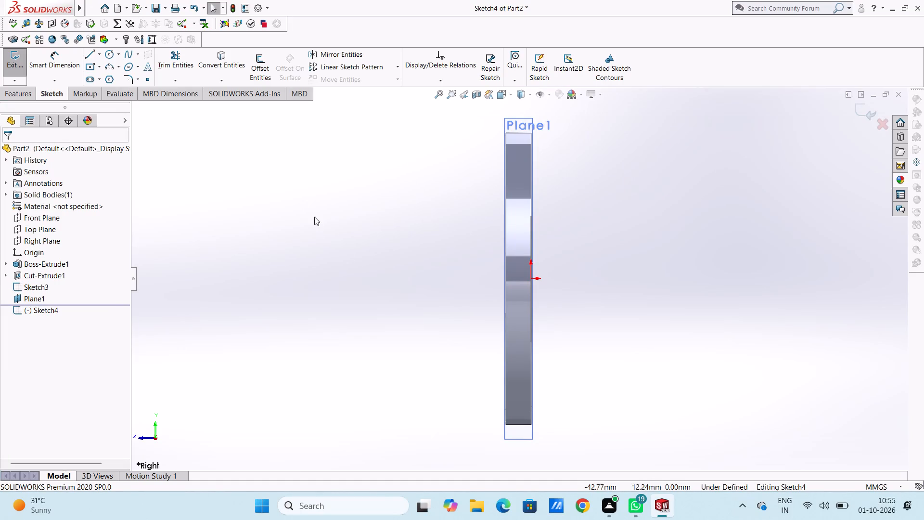
Draw a 75 mm horizontal line from the origin away from the flange's back face, and a 50 mm vertical line upward from its end.
{"action": "left_click", "coordinate": [94, 56]}
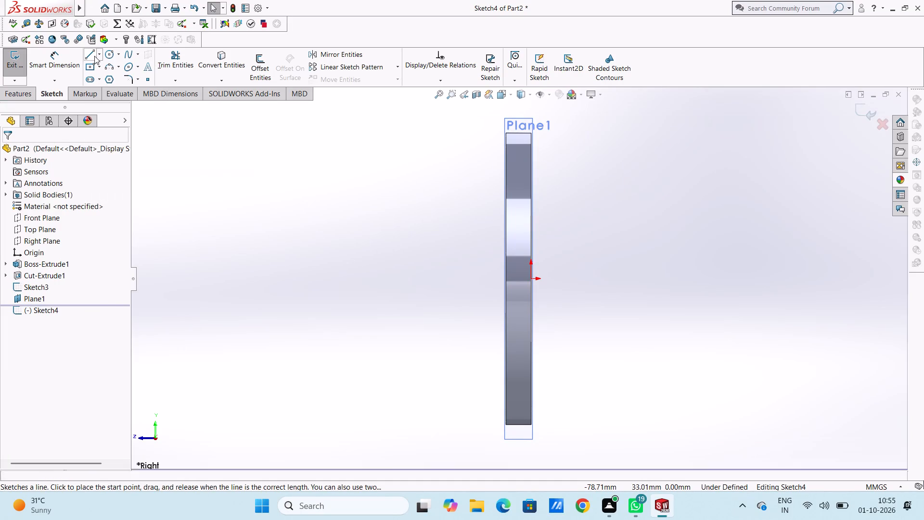
{"action": "left_click", "coordinate": [531, 279]}
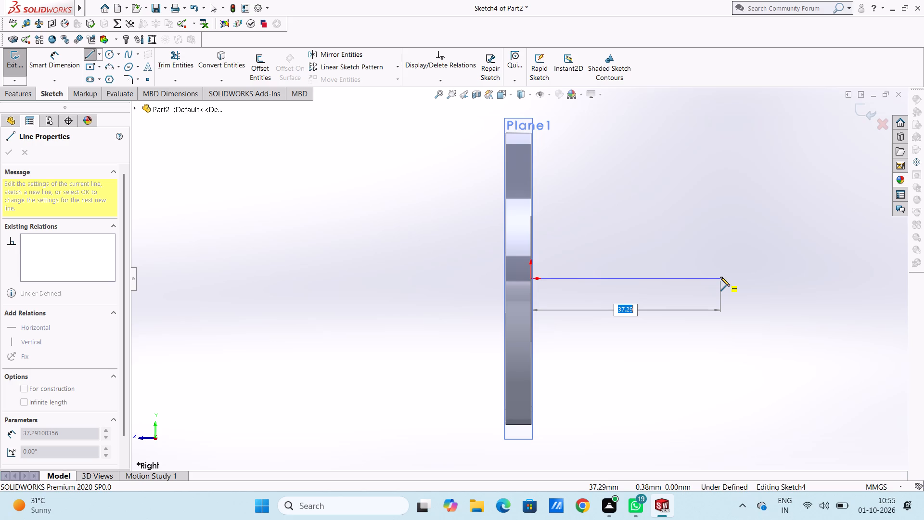
{"action": "scroll", "coordinate": [761, 279], "scroll_direction": "up", "scroll_amount": 3}
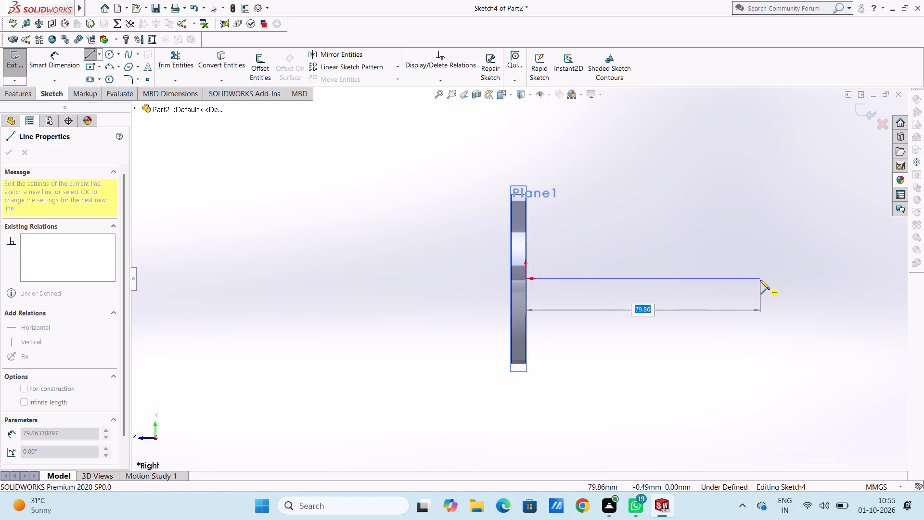
{"action": "type", "text": "75"}
{"action": "key", "text": "Return"}
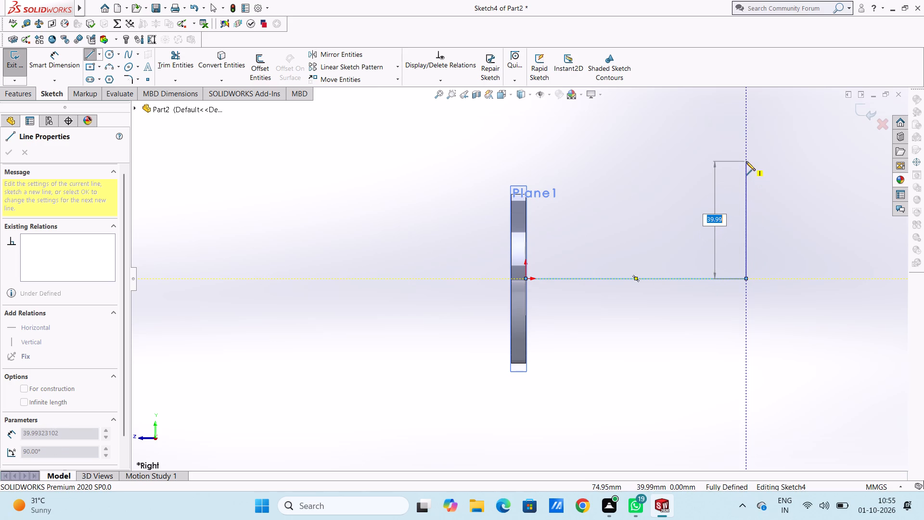
{"action": "type", "text": "50"}
{"action": "key", "text": "Return"}
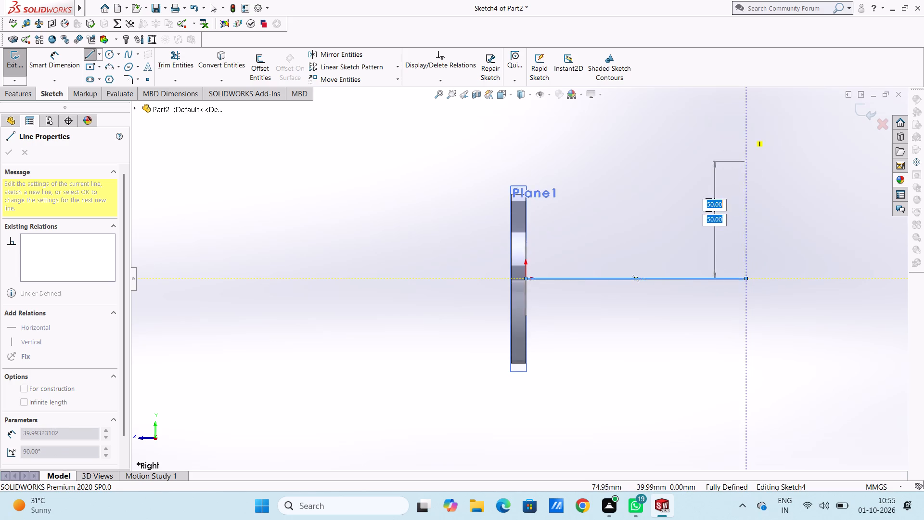
{"action": "key", "text": "Escape"}
{"action": "key", "text": "Escape"}
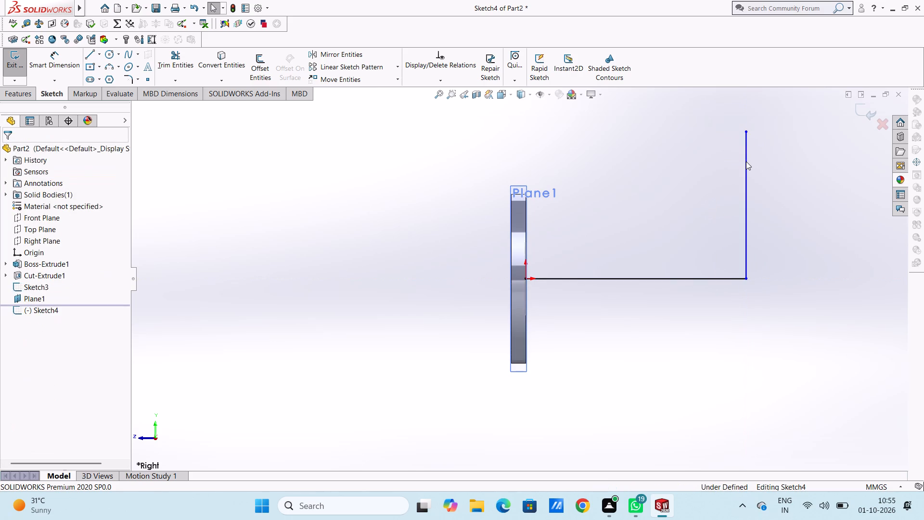
Dimension the path's horizontal line at 75 mm and its vertical line at 50 mm.
{"action": "scroll", "coordinate": [746, 161], "scroll_direction": "up", "scroll_amount": 3}
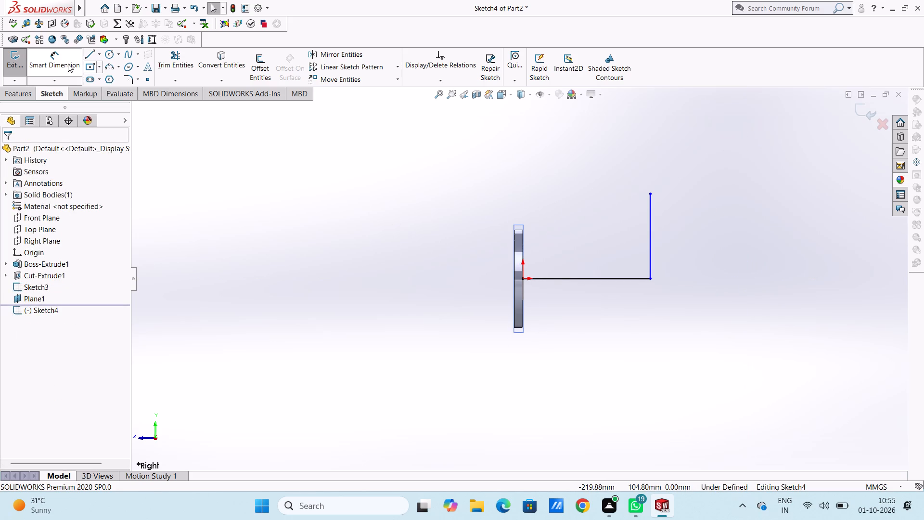
{"action": "left_click", "coordinate": [68, 64]}
{"action": "left_click", "coordinate": [564, 278]}
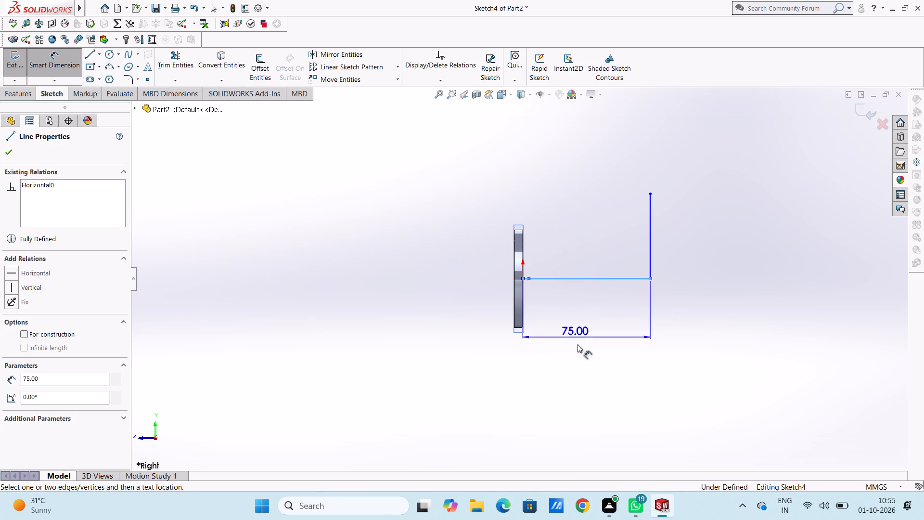
{"action": "left_click", "coordinate": [582, 387]}
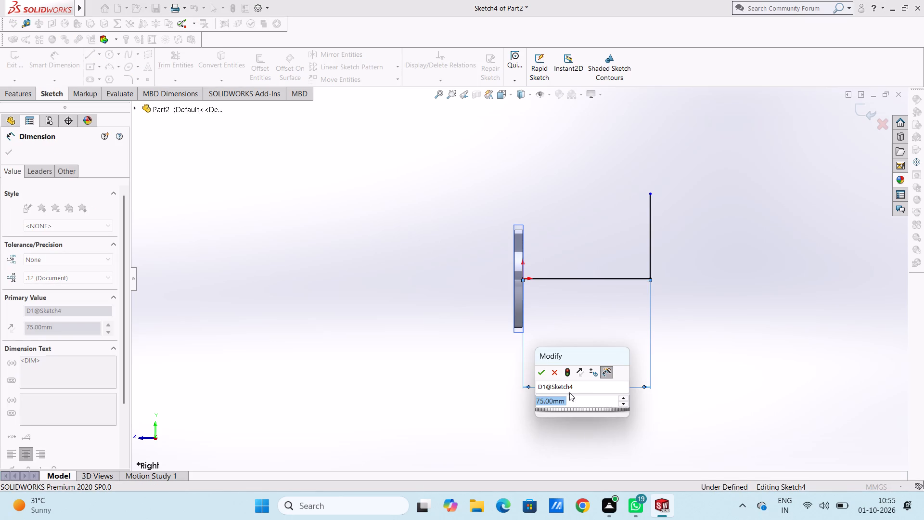
{"action": "left_click", "coordinate": [541, 372]}
{"action": "left_click", "coordinate": [560, 327]}
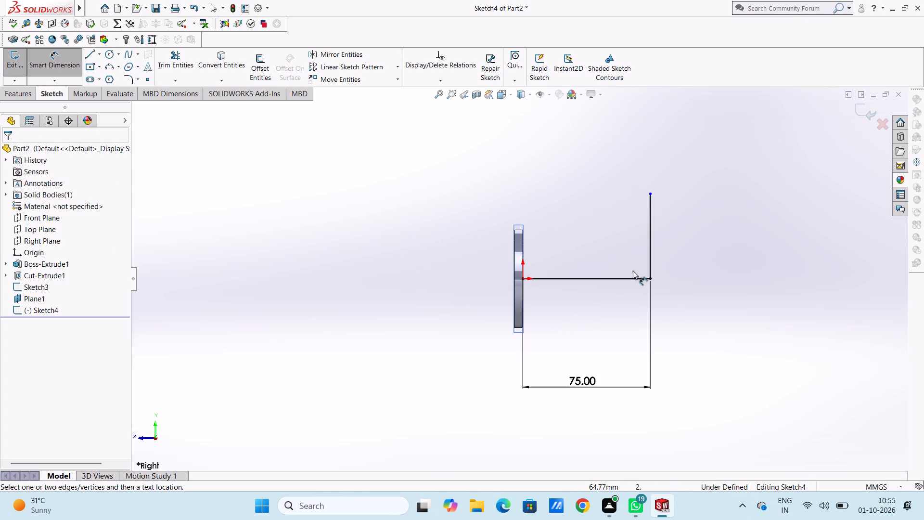
{"action": "left_click", "coordinate": [652, 240]}
{"action": "left_click", "coordinate": [817, 253]}
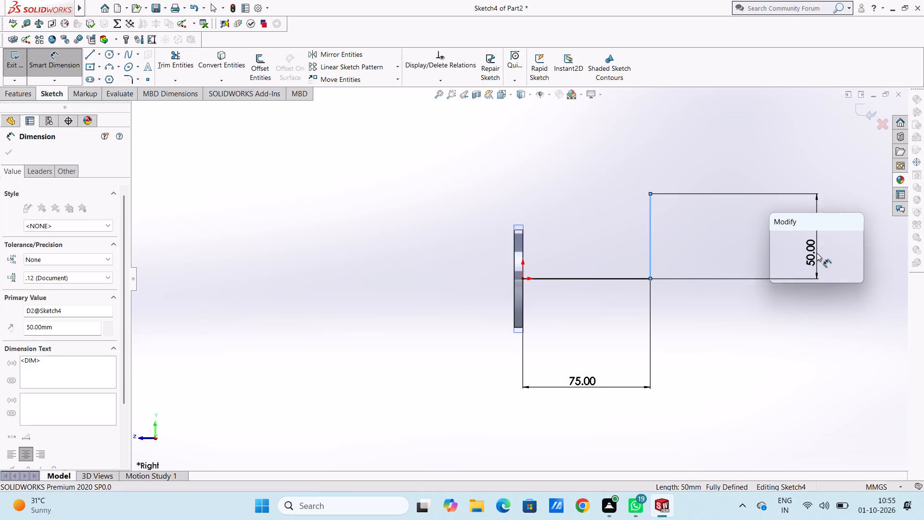
{"action": "left_click", "coordinate": [772, 242]}
{"action": "left_click", "coordinate": [770, 242]}
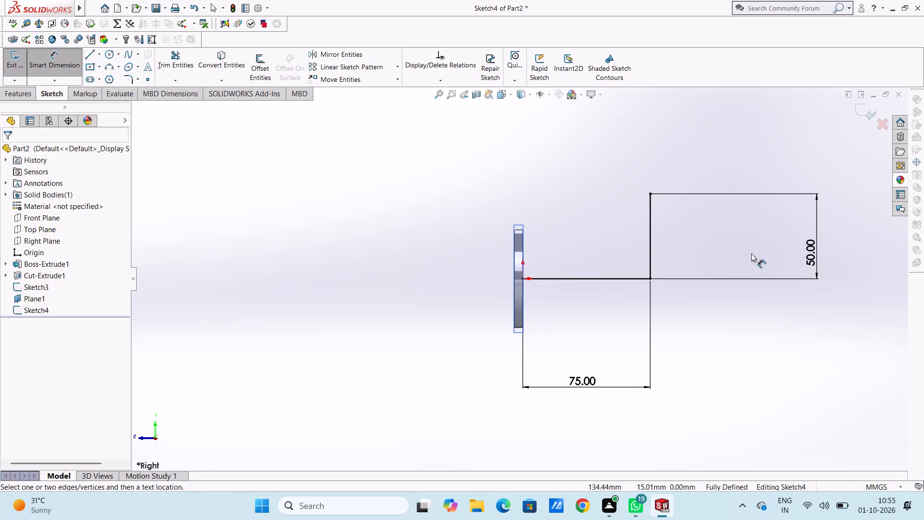
{"action": "key", "text": "Escape"}
{"action": "key", "text": "Escape"}
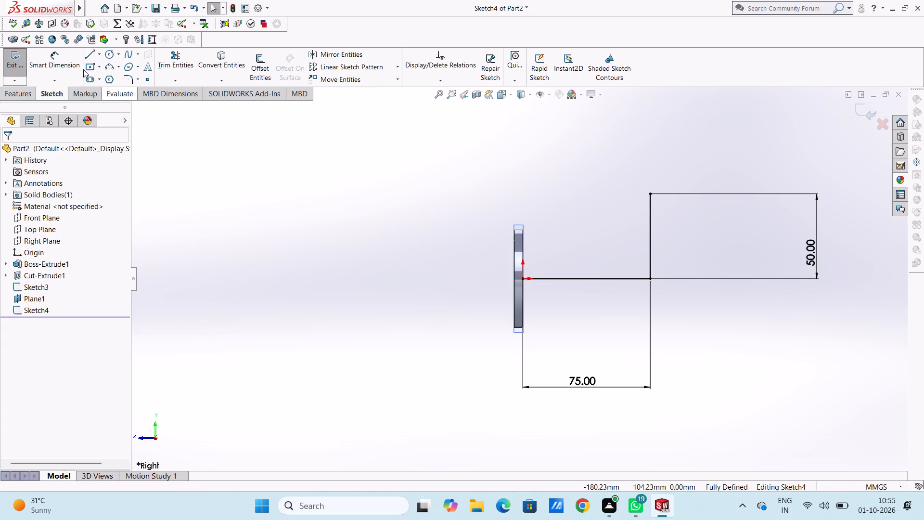
Fillet the corner between the path's horizontal and vertical lines with an 18.75 mm radius.
{"action": "left_click", "coordinate": [126, 78]}
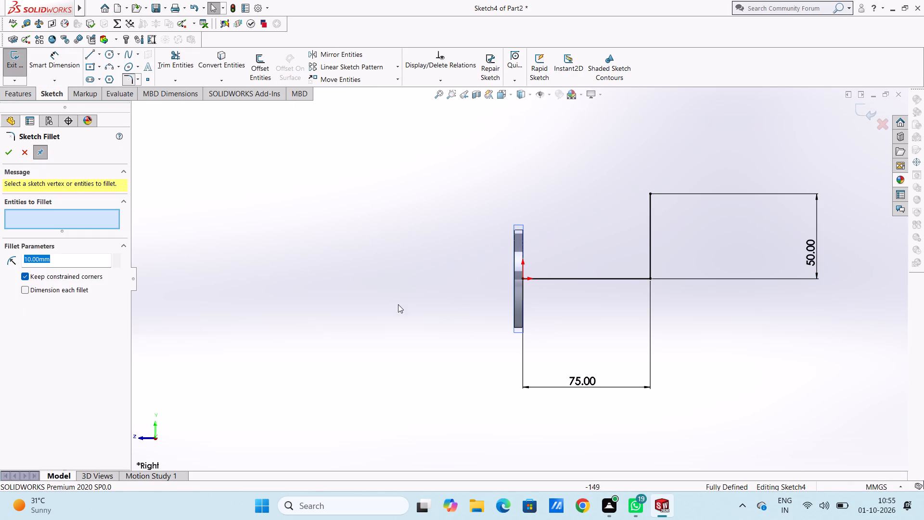
{"action": "scroll", "coordinate": [652, 298], "scroll_direction": "down", "scroll_amount": 3}
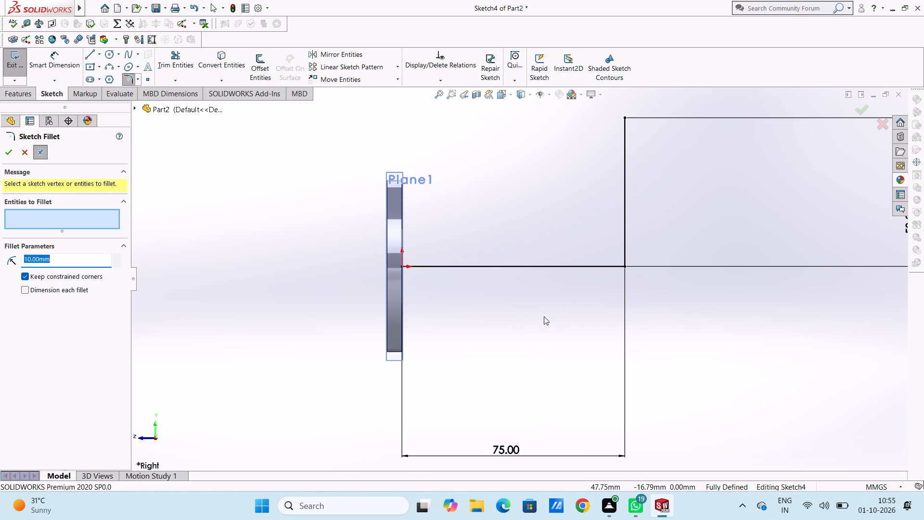
{"action": "type", "text": "18.75"}
{"action": "key", "text": "Return"}
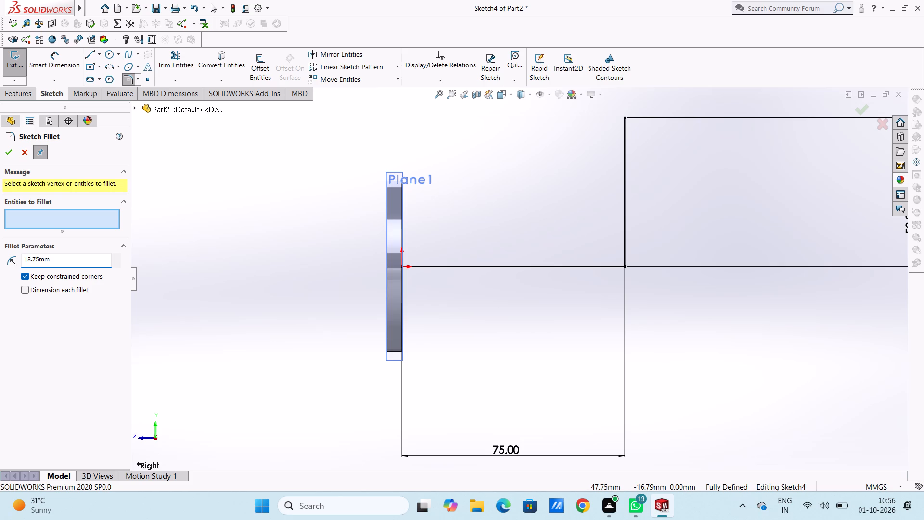
{"action": "left_click", "coordinate": [625, 265]}
{"action": "left_click", "coordinate": [7, 152]}
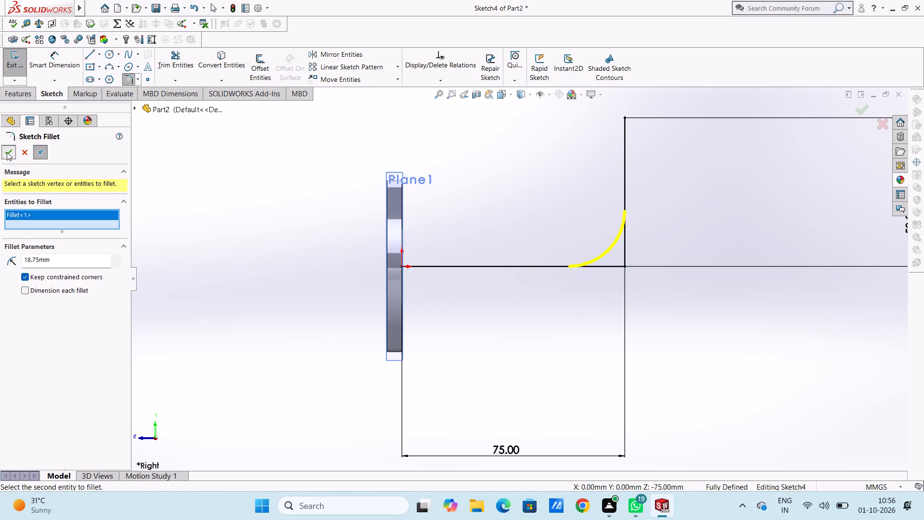
{"action": "scroll", "coordinate": [227, 248], "scroll_direction": "up", "scroll_amount": 3}
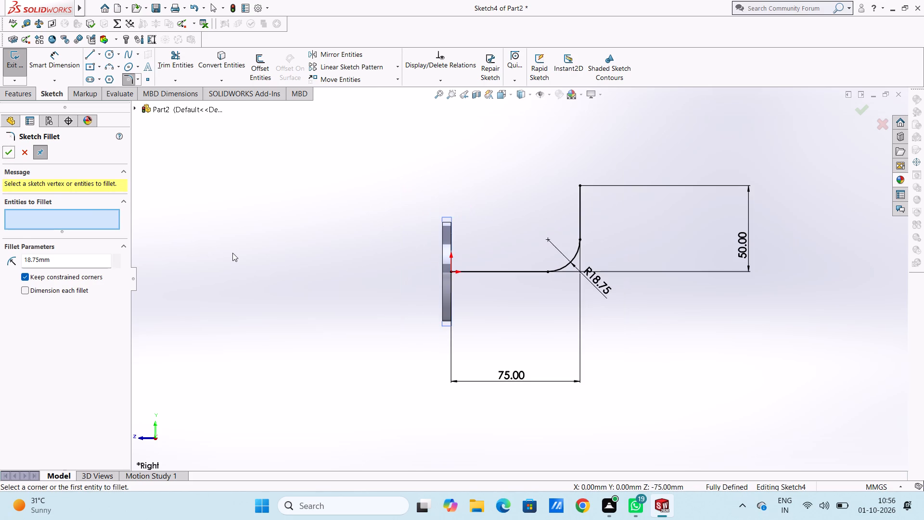
{"action": "scroll", "coordinate": [534, 260], "scroll_direction": "down", "scroll_amount": 2}
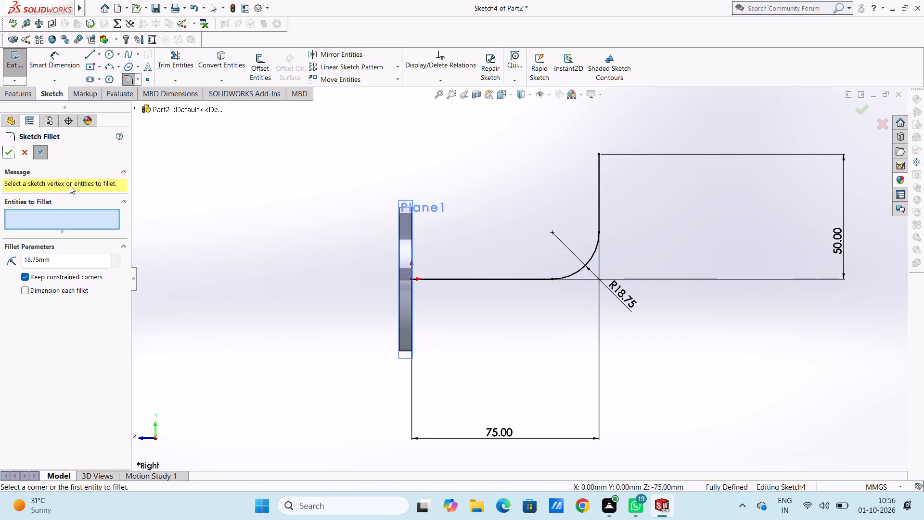
{"action": "left_click", "coordinate": [13, 154]}
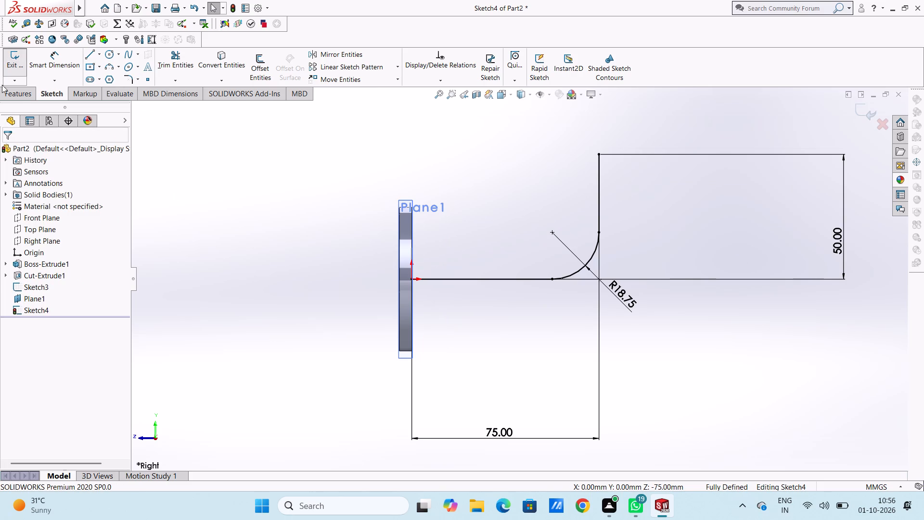
Sweep the circular profile on the flange's back face along the filleted L-shaped path to form the solid elbow.
{"action": "left_click", "coordinate": [20, 100]}
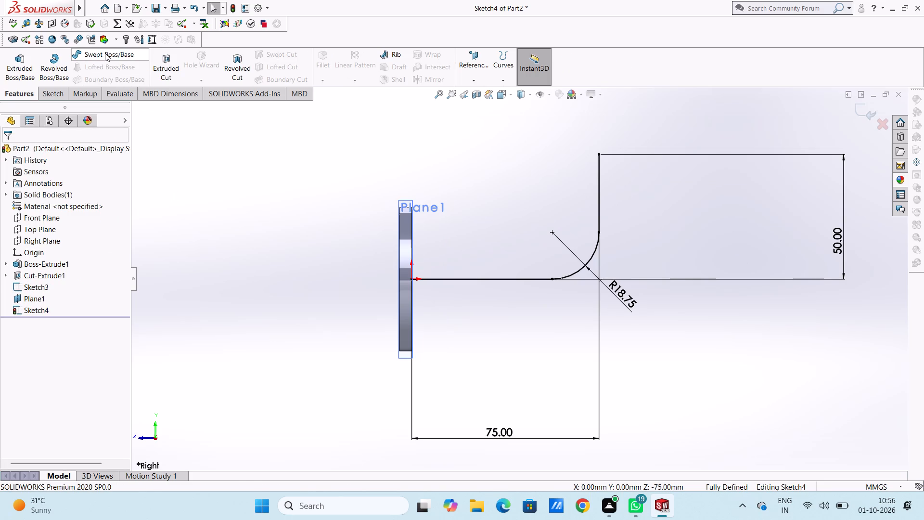
{"action": "left_click", "coordinate": [105, 53]}
{"action": "middle_click_drag", "start_coordinate": [501, 177], "coordinate": [483, 183]}
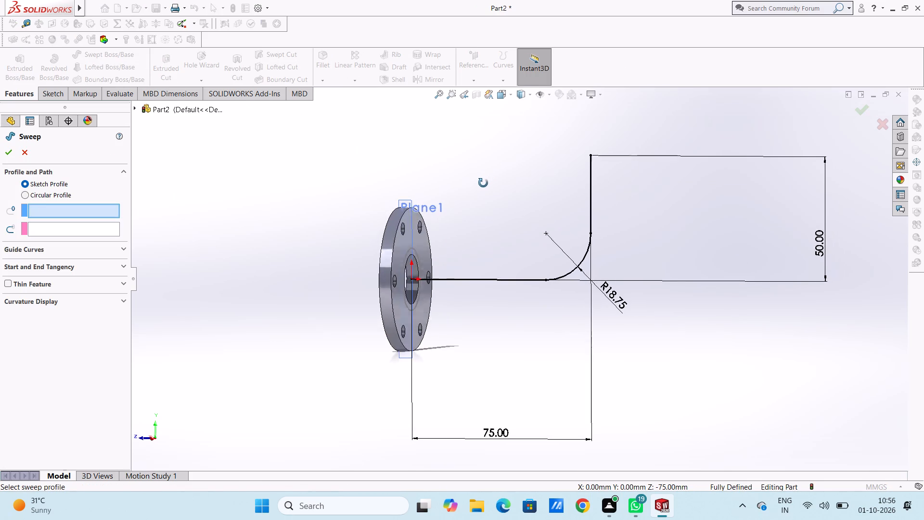
{"action": "middle_click_drag", "start_coordinate": [483, 183], "coordinate": [481, 185]}
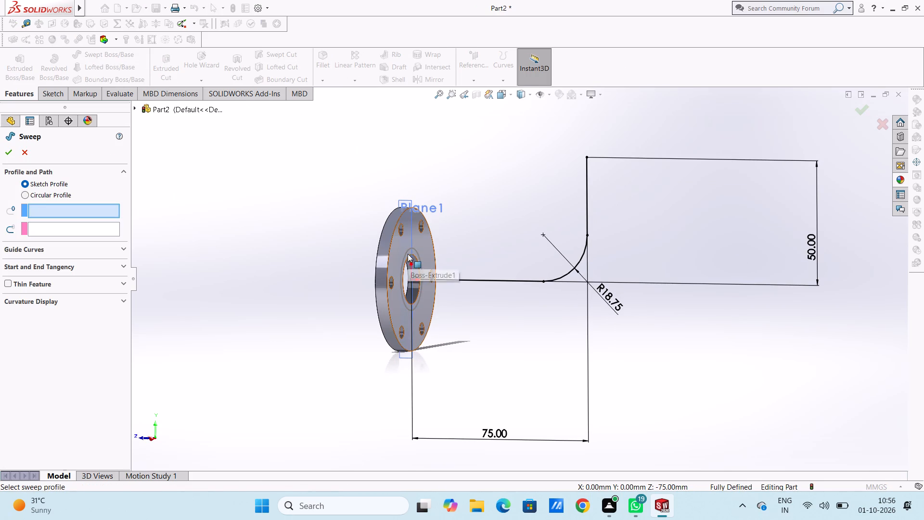
{"action": "left_click", "coordinate": [407, 252]}
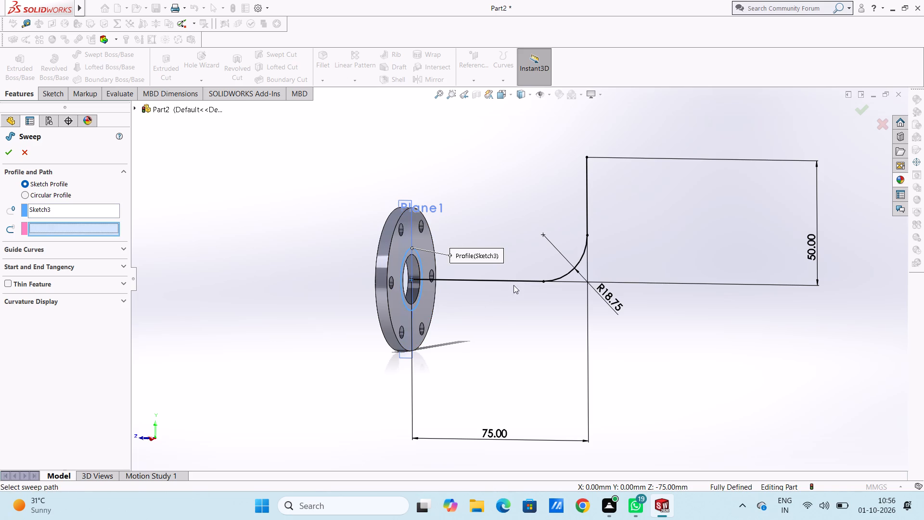
{"action": "left_click", "coordinate": [515, 281]}
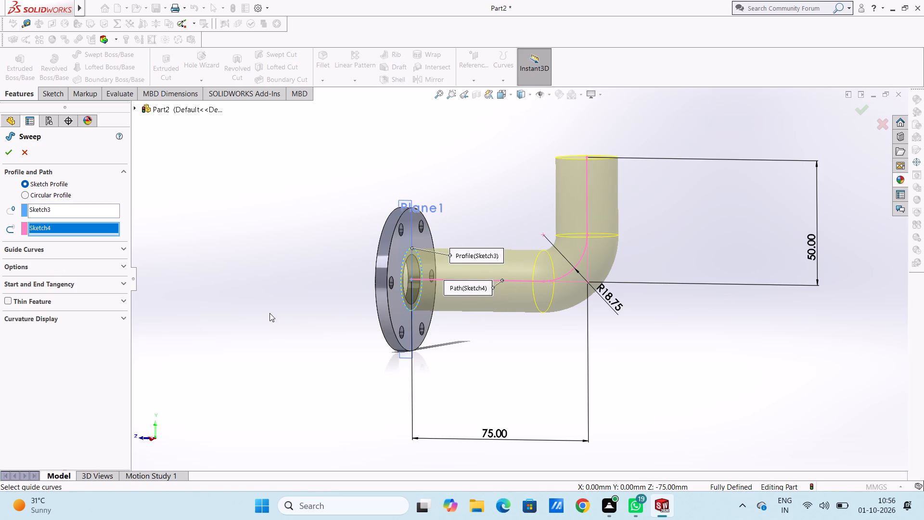
{"action": "middle_click_drag", "start_coordinate": [266, 315], "coordinate": [291, 312]}
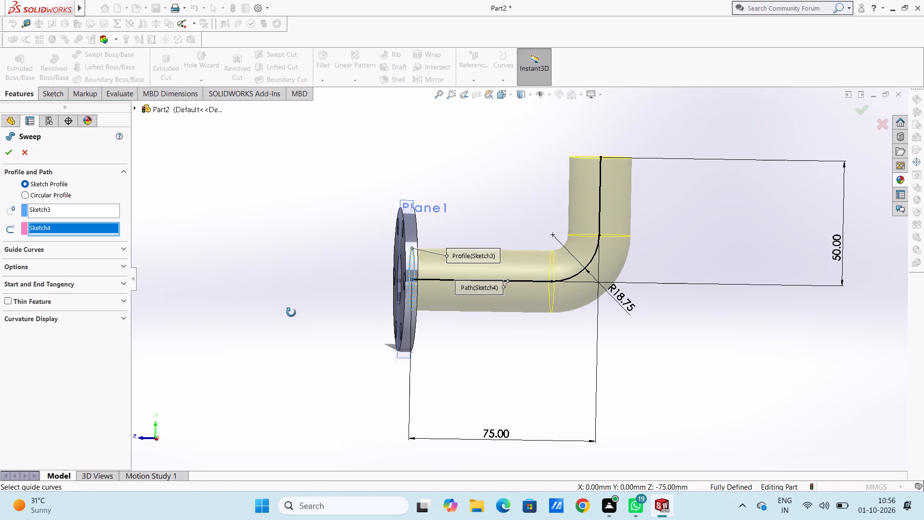
{"action": "middle_click_drag", "start_coordinate": [291, 312], "coordinate": [302, 314]}
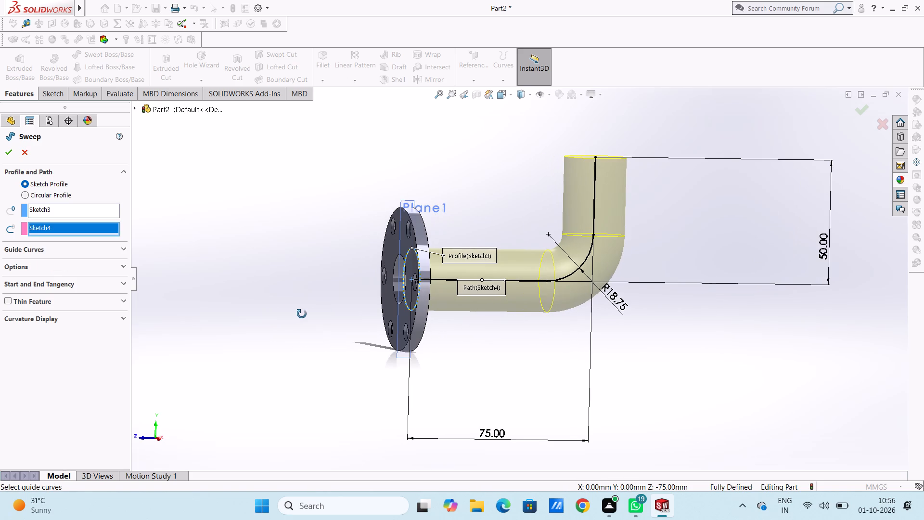
{"action": "middle_click_drag", "start_coordinate": [302, 314], "coordinate": [289, 318]}
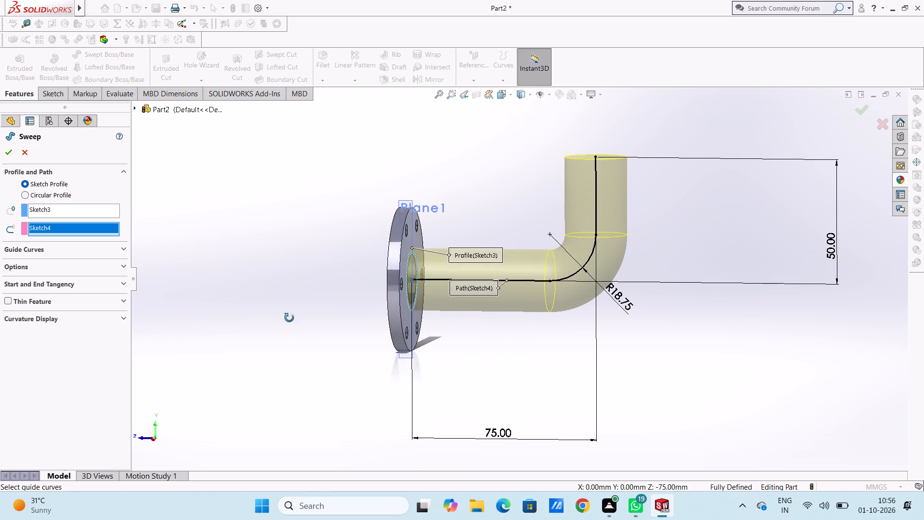
{"action": "middle_click_drag", "start_coordinate": [289, 318], "coordinate": [304, 321]}
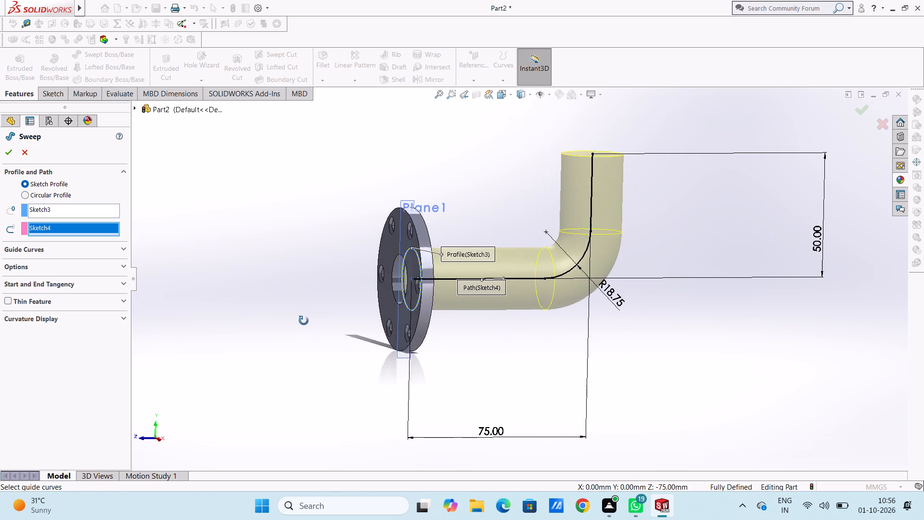
{"action": "middle_click_drag", "start_coordinate": [304, 321], "coordinate": [297, 322]}
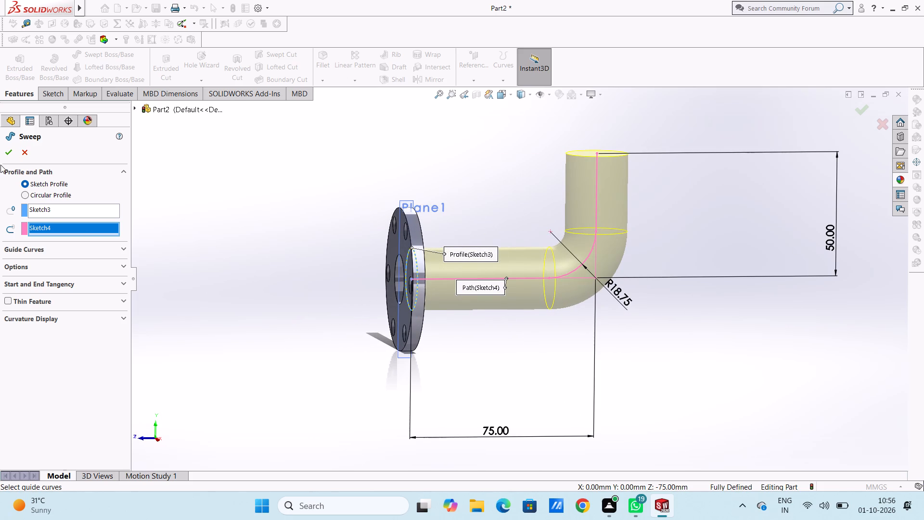
{"action": "left_click", "coordinate": [9, 153]}
{"action": "left_click", "coordinate": [205, 234]}
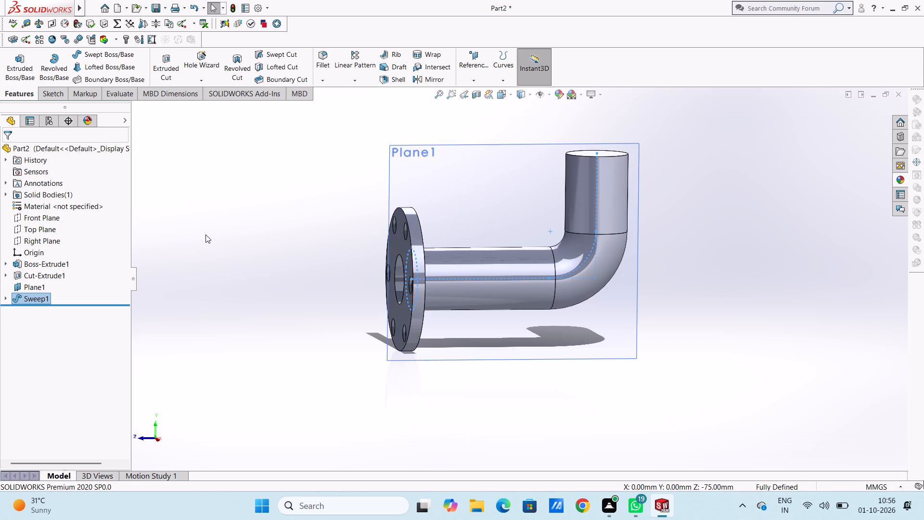
Start a new sketch on Plane1 through the elbow's centre, viewed from the right side.
{"action": "scroll", "coordinate": [205, 234], "scroll_direction": "up", "scroll_amount": 2}
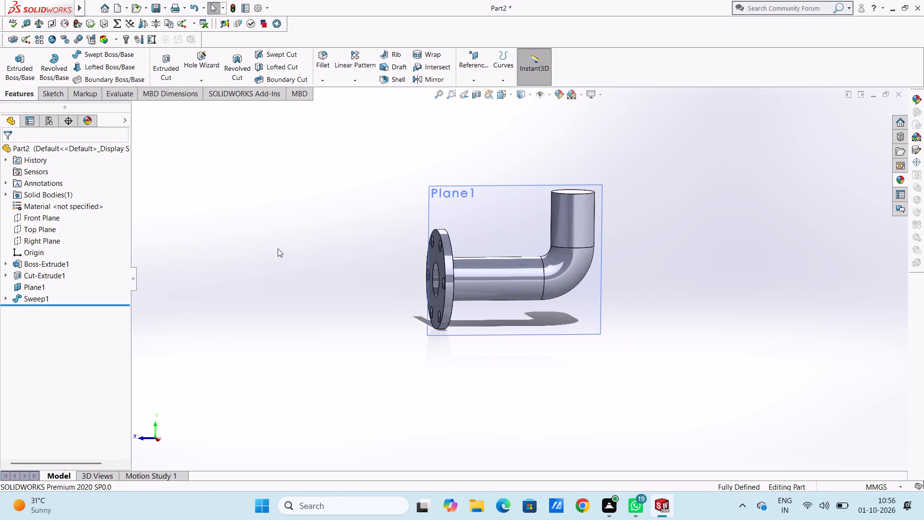
{"action": "middle_click_drag", "start_coordinate": [339, 241], "coordinate": [356, 219]}
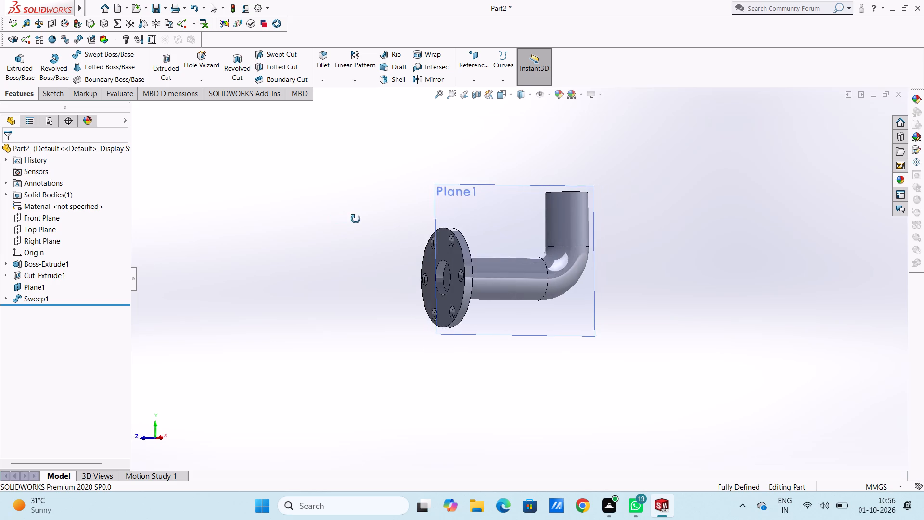
{"action": "middle_click_drag", "start_coordinate": [356, 219], "coordinate": [353, 233]}
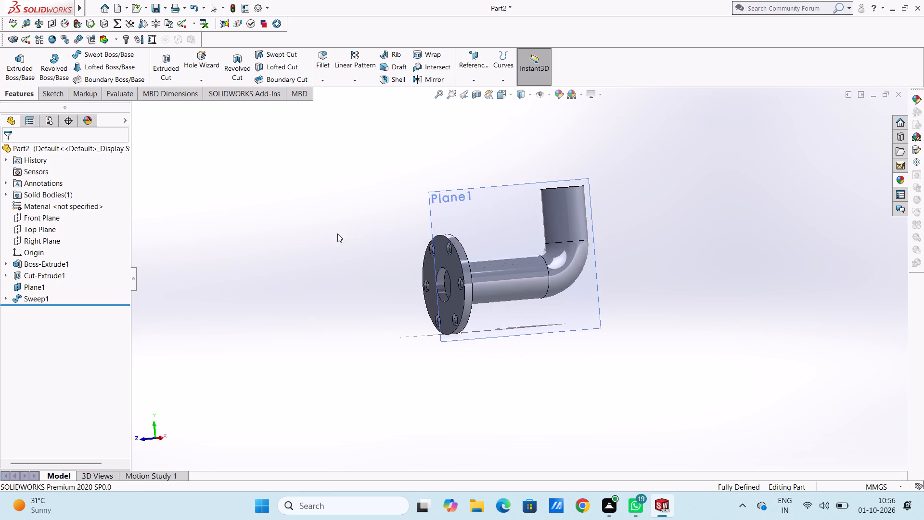
{"action": "middle_click_drag", "start_coordinate": [328, 234], "coordinate": [323, 235]}
{"action": "middle_click_drag", "start_coordinate": [414, 323], "coordinate": [375, 258]}
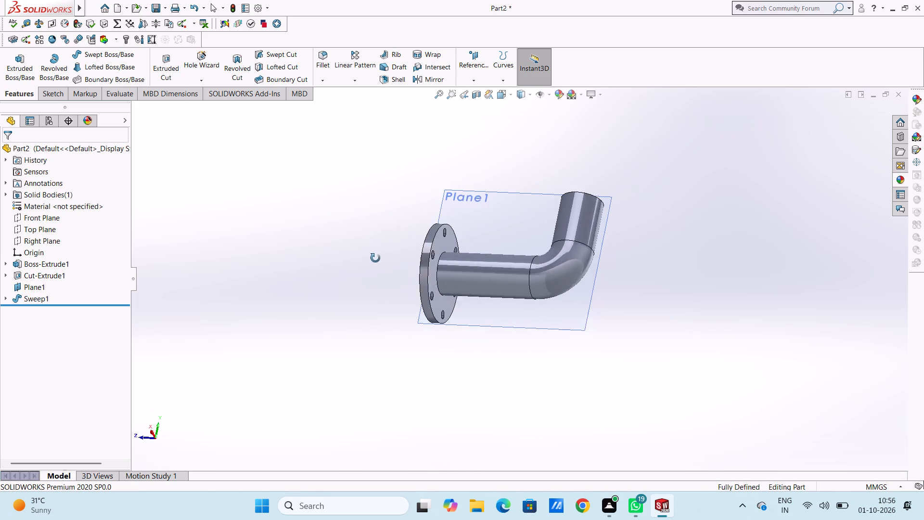
{"action": "middle_click_drag", "start_coordinate": [375, 258], "coordinate": [404, 351]}
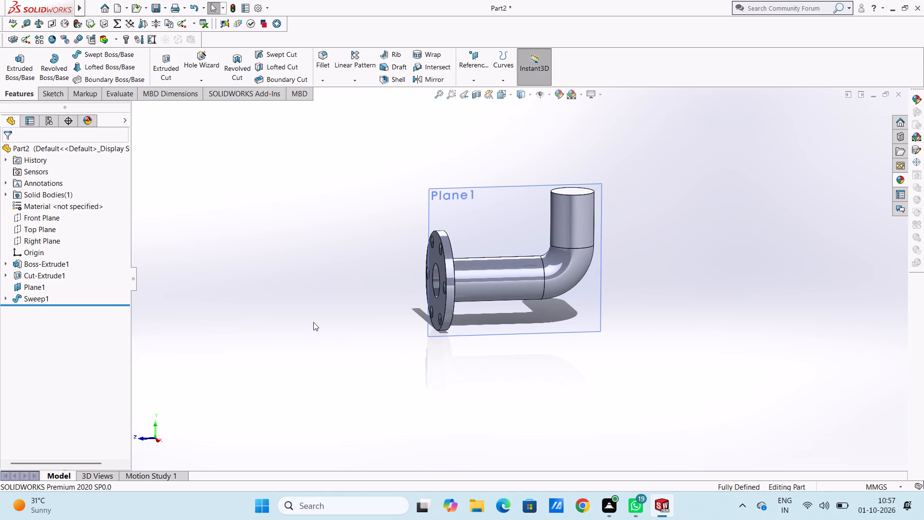
{"action": "key", "text": "ctrl+4"}
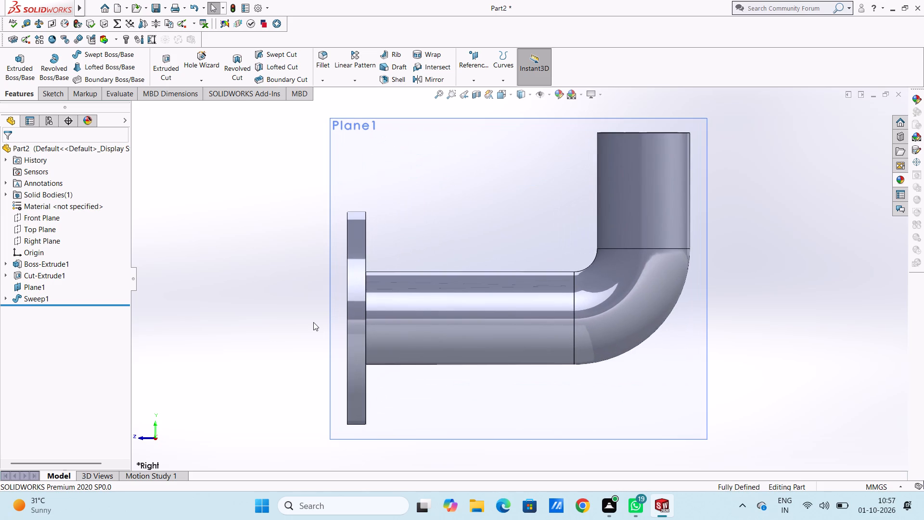
{"action": "scroll", "coordinate": [313, 322], "scroll_direction": "up", "scroll_amount": 2}
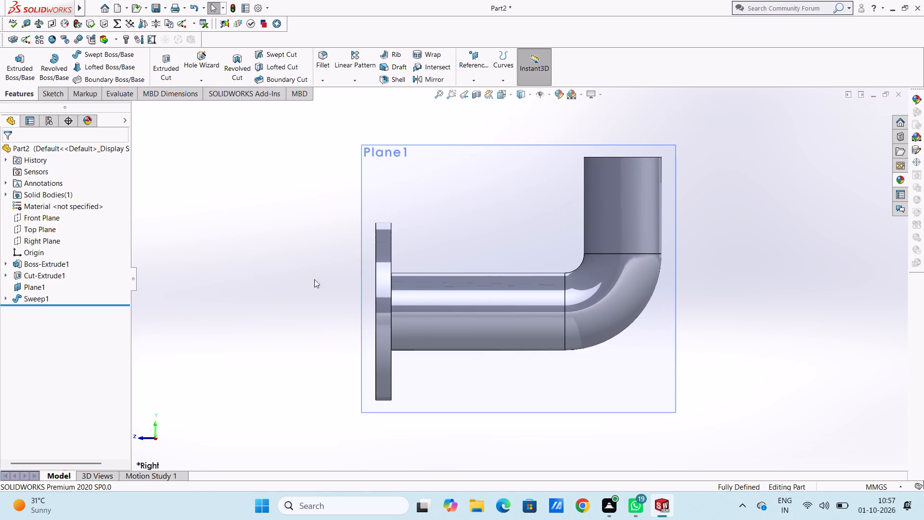
{"action": "left_click", "coordinate": [435, 205]}
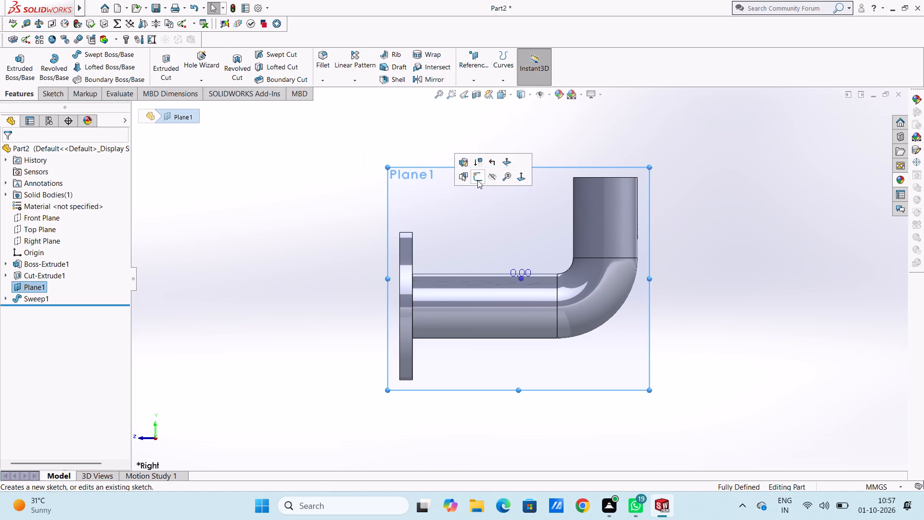
{"action": "left_click", "coordinate": [477, 180]}
{"action": "left_click", "coordinate": [365, 216]}
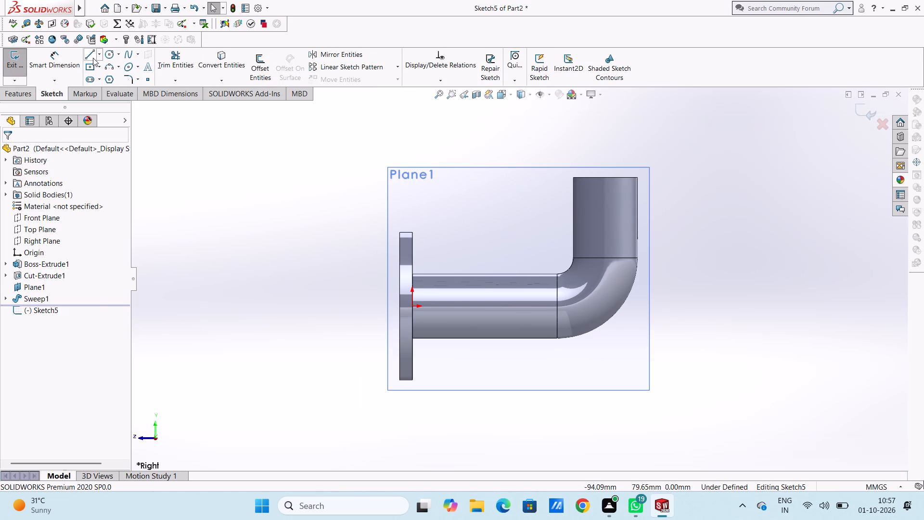
Draw a 75 mm horizontal line from the origin along the pipe and a 50 mm vertical line up to its open end.
{"action": "left_click", "coordinate": [91, 56]}
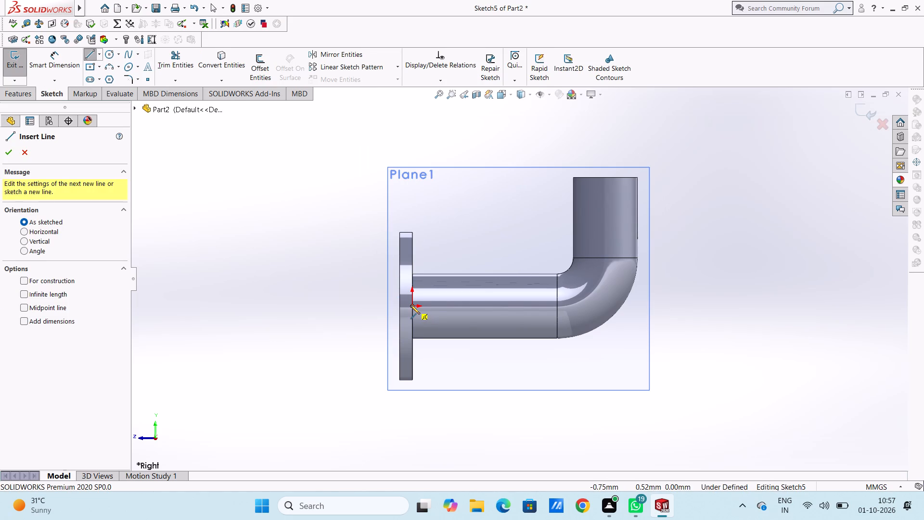
{"action": "left_click", "coordinate": [411, 305]}
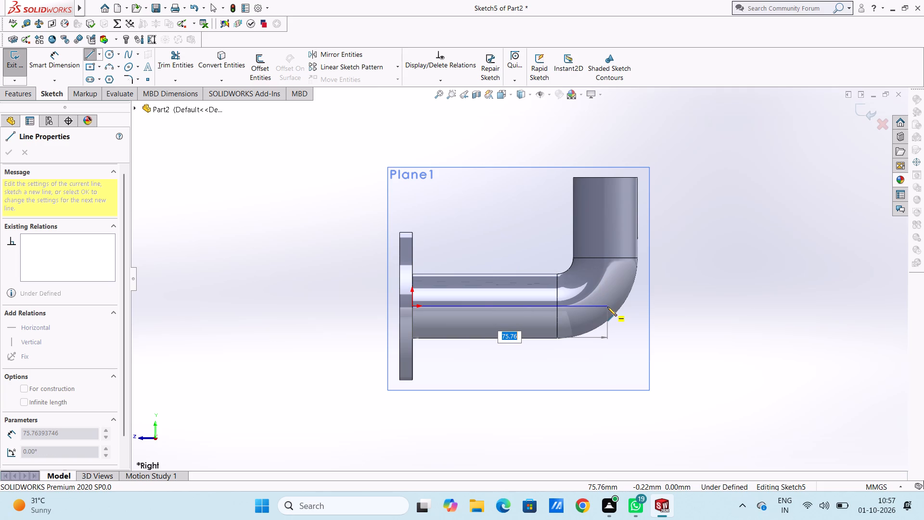
{"action": "type", "text": "75"}
{"action": "key", "text": "Return"}
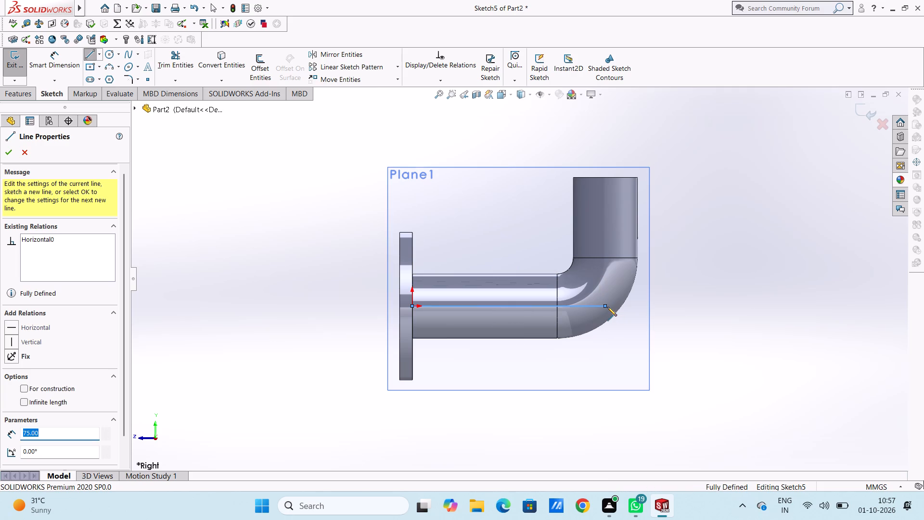
{"action": "left_click", "coordinate": [604, 176]}
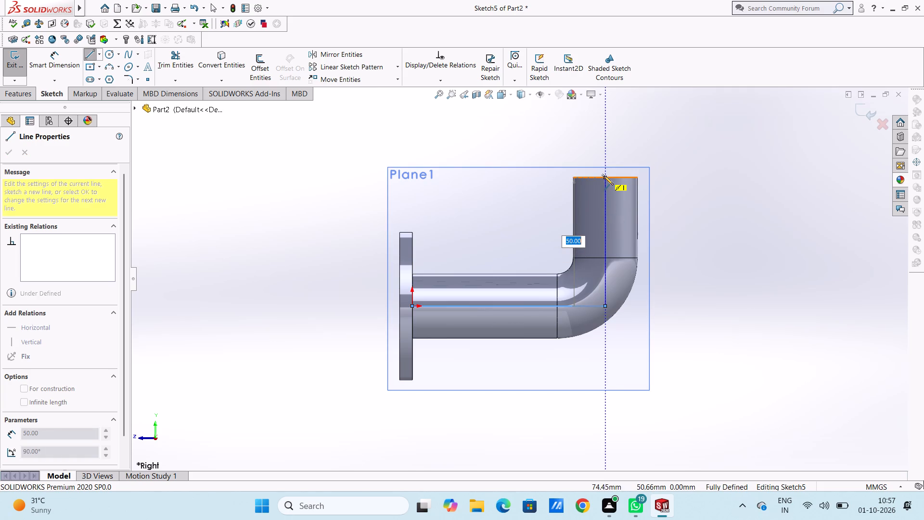
{"action": "key", "text": "Escape"}
{"action": "key", "text": "Escape"}
{"action": "key", "text": "Escape"}
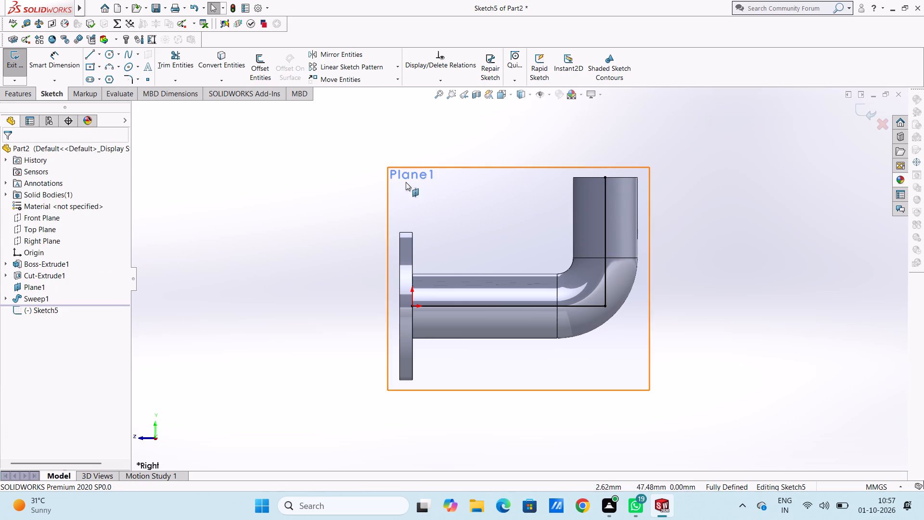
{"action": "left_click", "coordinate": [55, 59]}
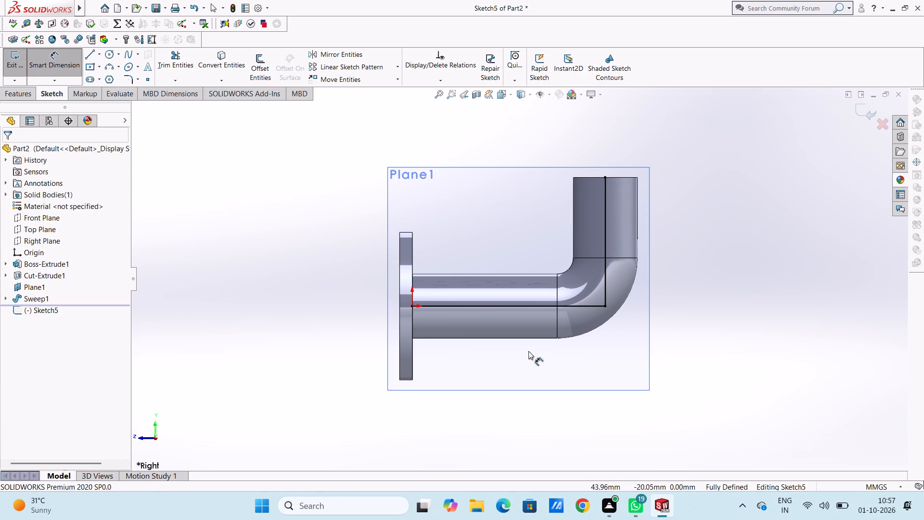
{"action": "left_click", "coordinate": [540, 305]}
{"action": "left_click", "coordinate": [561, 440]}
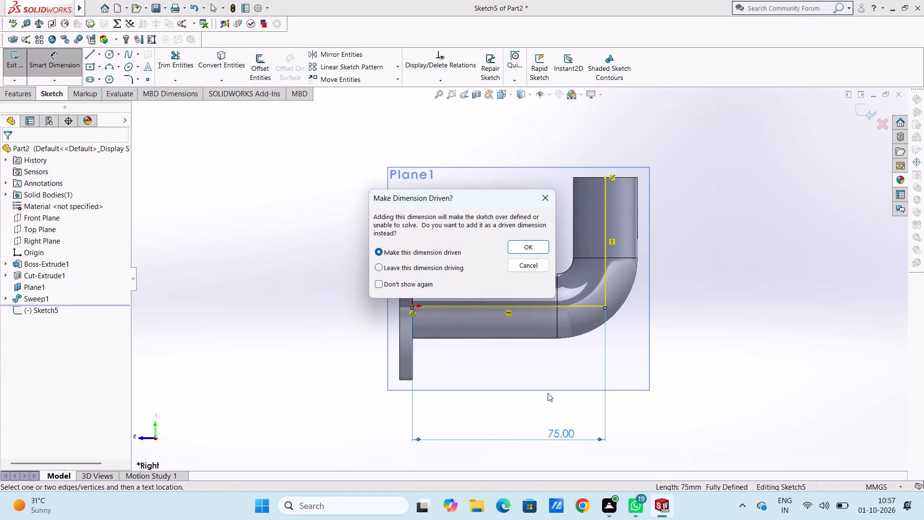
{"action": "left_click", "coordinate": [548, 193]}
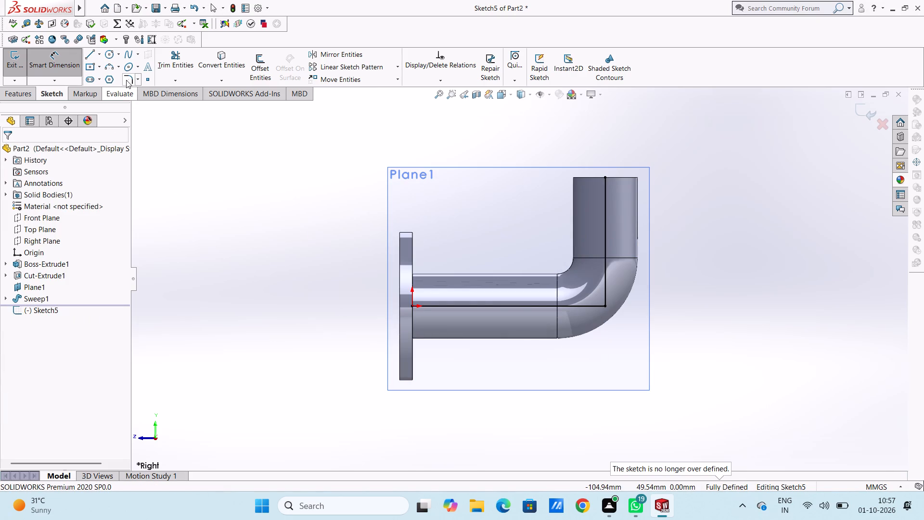
Fillet the corner between the new path's horizontal and vertical lines with an 18.75 mm radius and exit the sketch.
{"action": "left_click", "coordinate": [126, 79]}
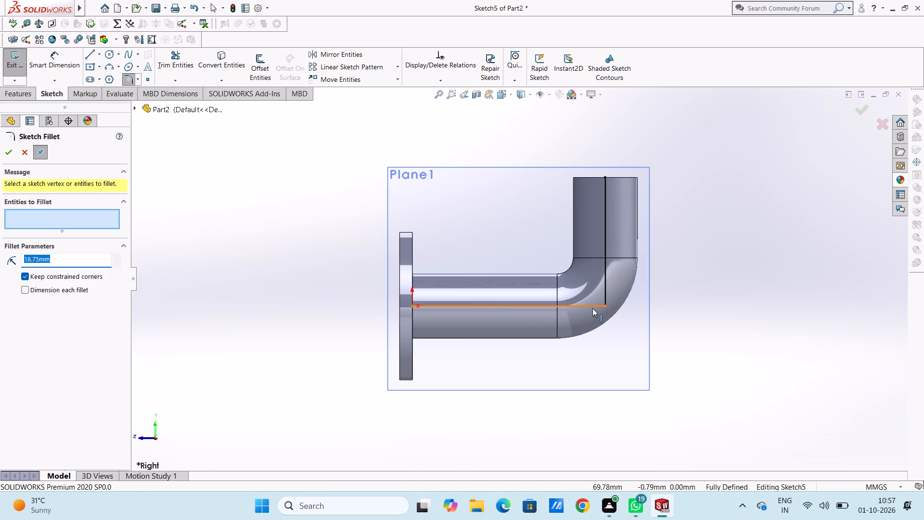
{"action": "left_click", "coordinate": [608, 306]}
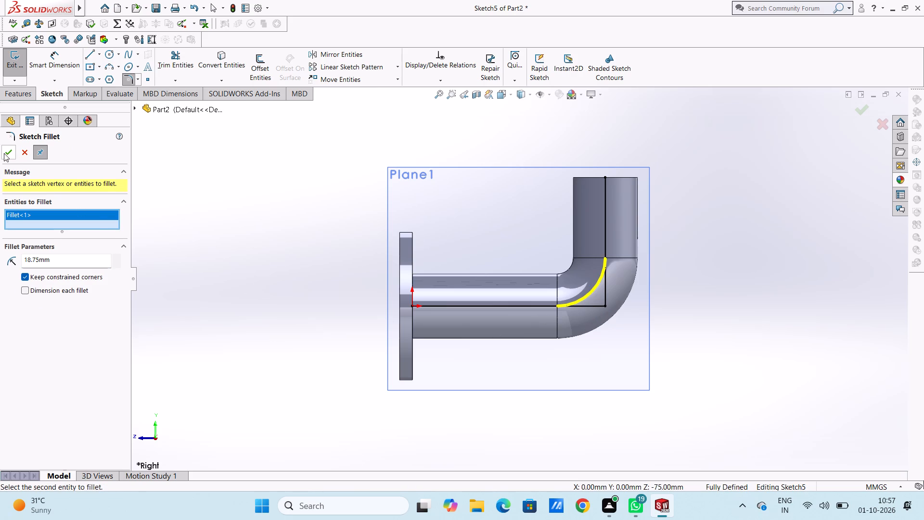
{"action": "left_click", "coordinate": [4, 154]}
{"action": "left_click", "coordinate": [12, 151]}
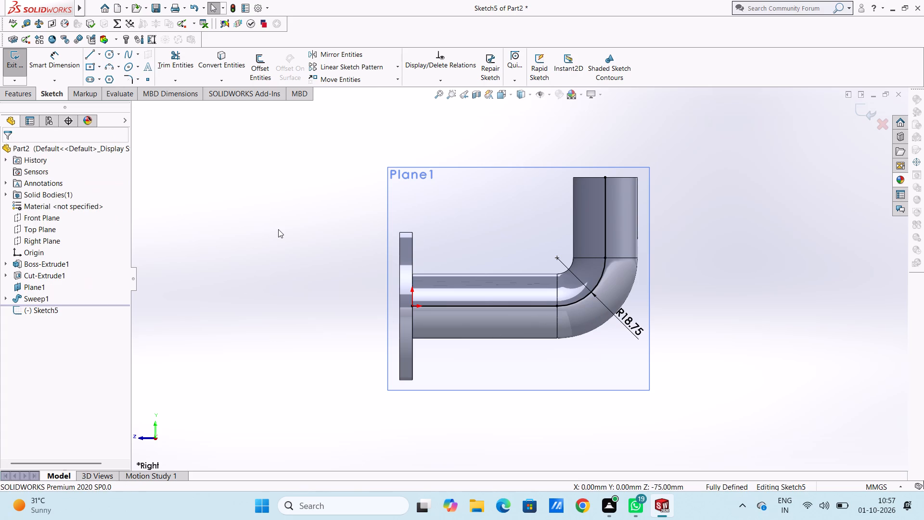
{"action": "scroll", "coordinate": [278, 229], "scroll_direction": "up", "scroll_amount": 2}
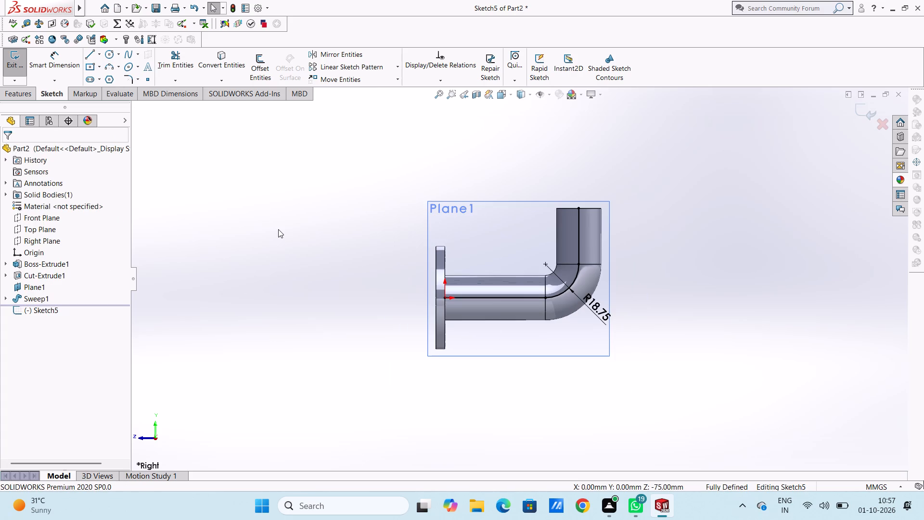
{"action": "left_click", "coordinate": [858, 114]}
Start a new sketch on the circular face at the pipe's open end, viewed from the top.
{"action": "middle_click_drag", "start_coordinate": [585, 170], "coordinate": [591, 388]}
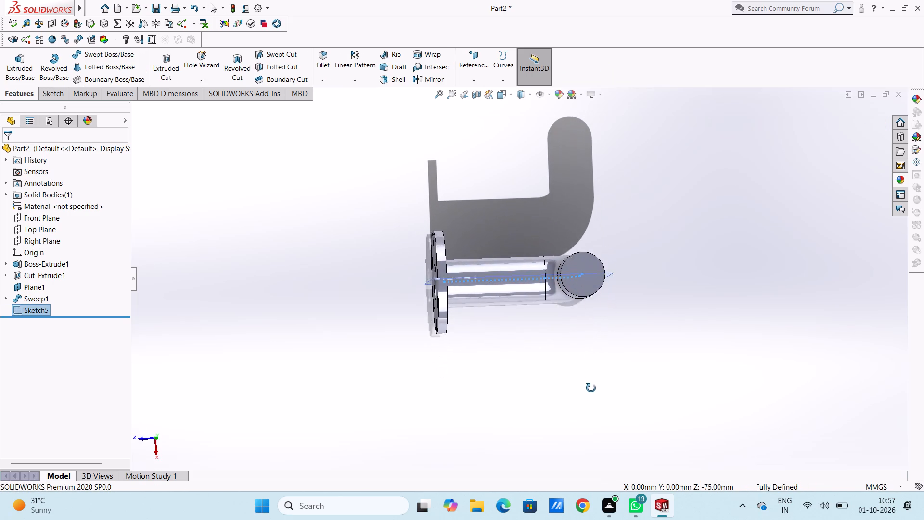
{"action": "middle_click_drag", "start_coordinate": [591, 388], "coordinate": [586, 390]}
{"action": "middle_click", "coordinate": [586, 390]}
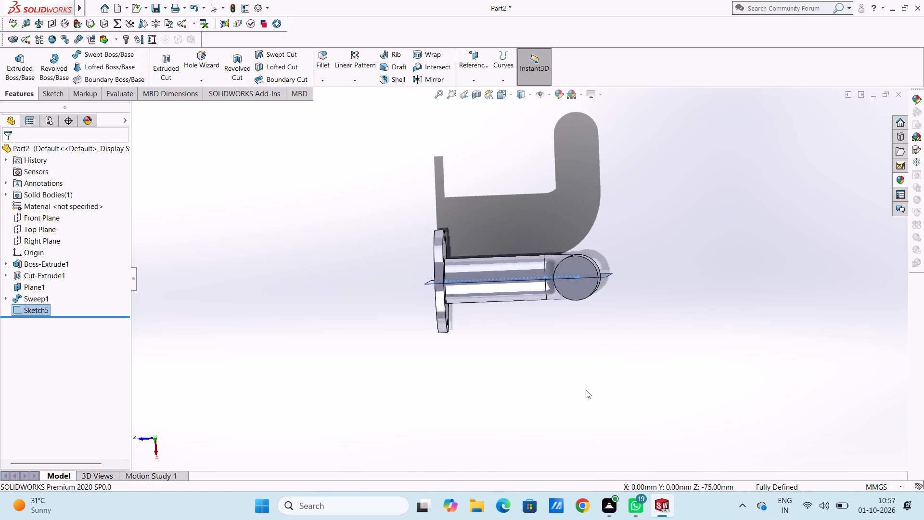
{"action": "key", "text": "ctrl+5"}
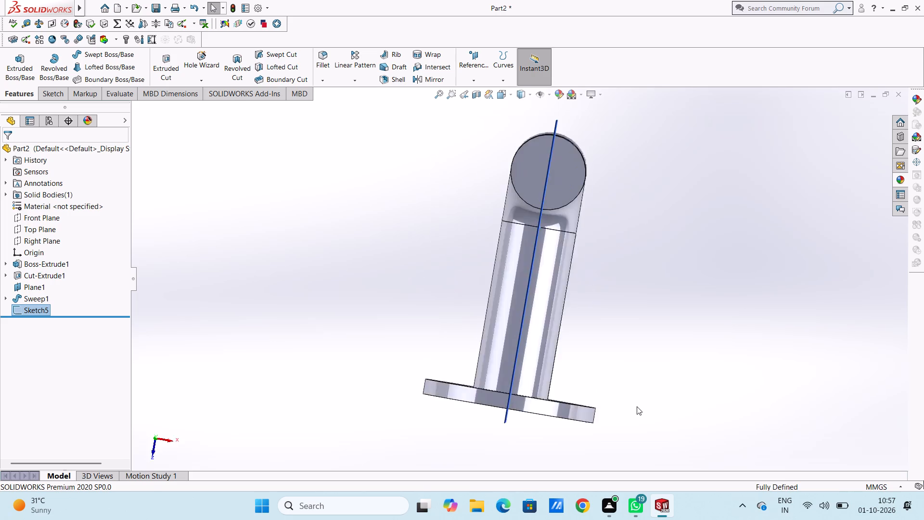
{"action": "scroll", "coordinate": [500, 173], "scroll_direction": "down", "scroll_amount": 3}
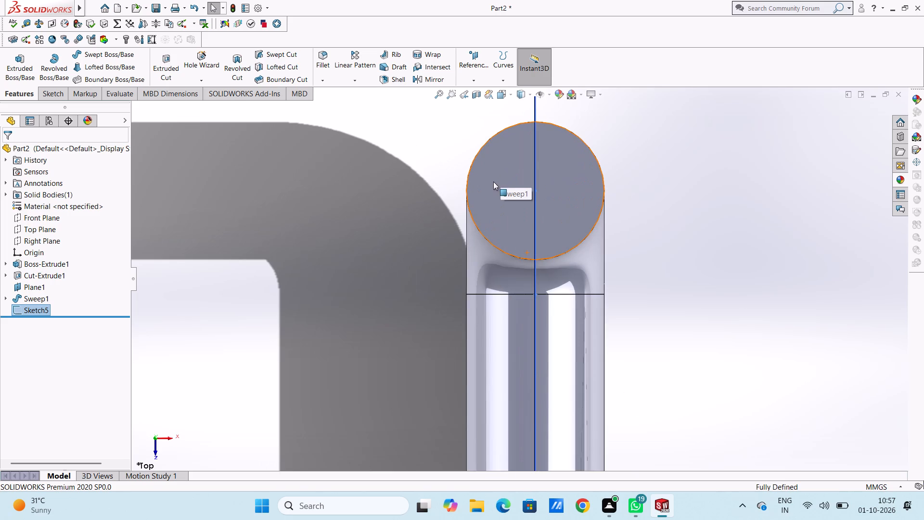
{"action": "left_click", "coordinate": [493, 182]}
{"action": "left_click", "coordinate": [533, 155]}
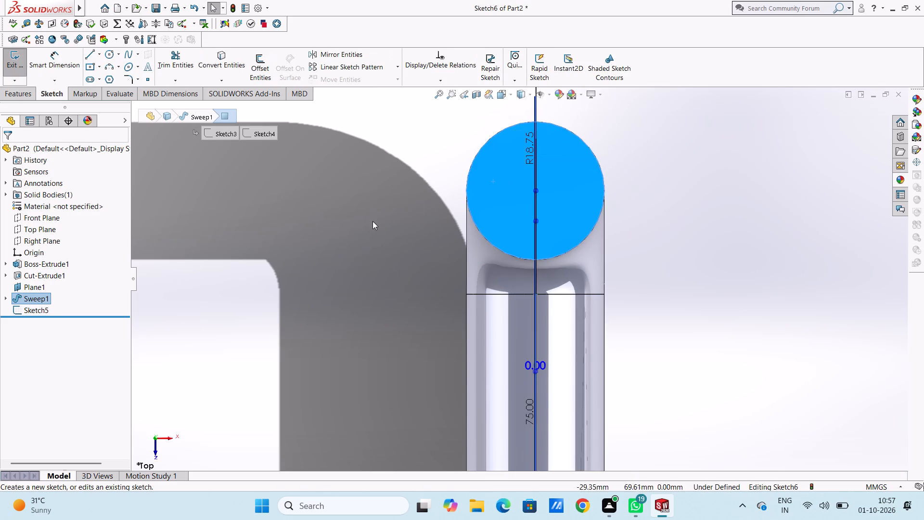
{"action": "left_click", "coordinate": [372, 221]}
Draw a circle of 10 mm radius centred on the pipe's end face and dimension its diameter at 20 mm.
{"action": "left_click", "coordinate": [109, 54]}
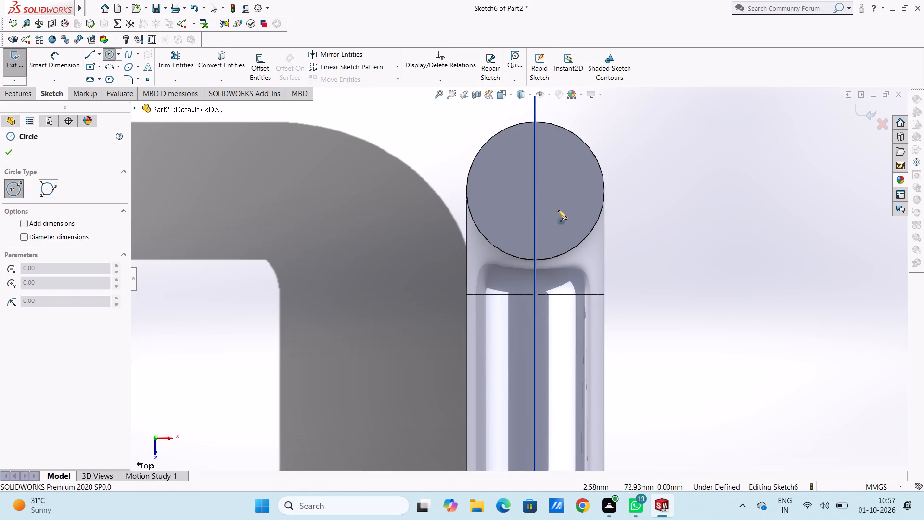
{"action": "left_click", "coordinate": [535, 190]}
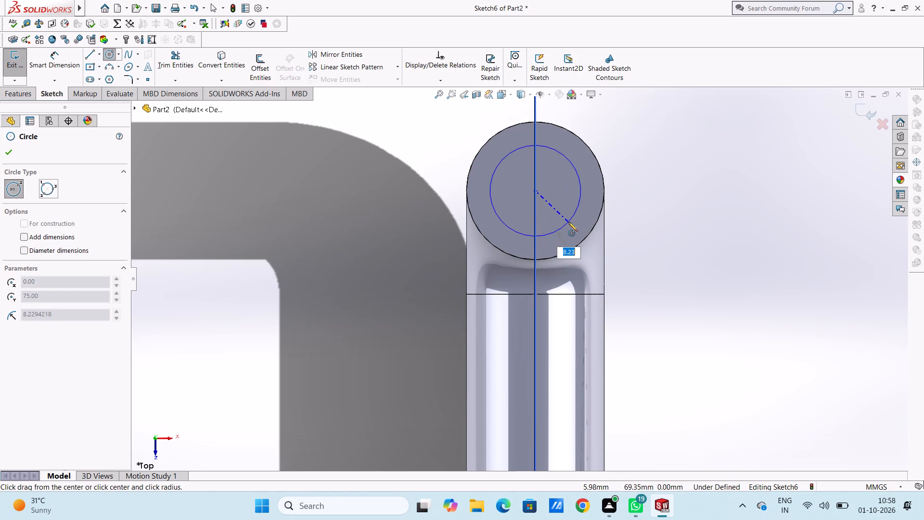
{"action": "type", "text": "10"}
{"action": "key", "text": "Return"}
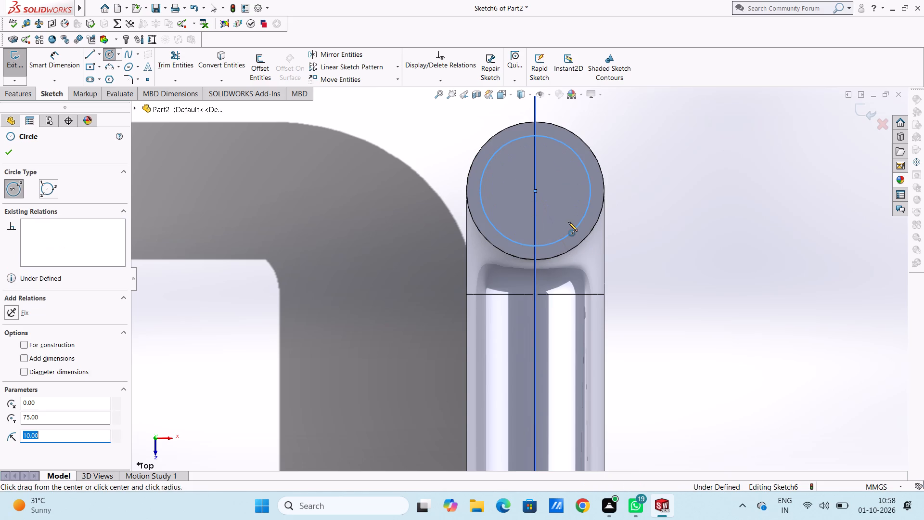
{"action": "key", "text": "Escape"}
{"action": "key", "text": "Escape"}
{"action": "scroll", "coordinate": [568, 222], "scroll_direction": "up", "scroll_amount": 5}
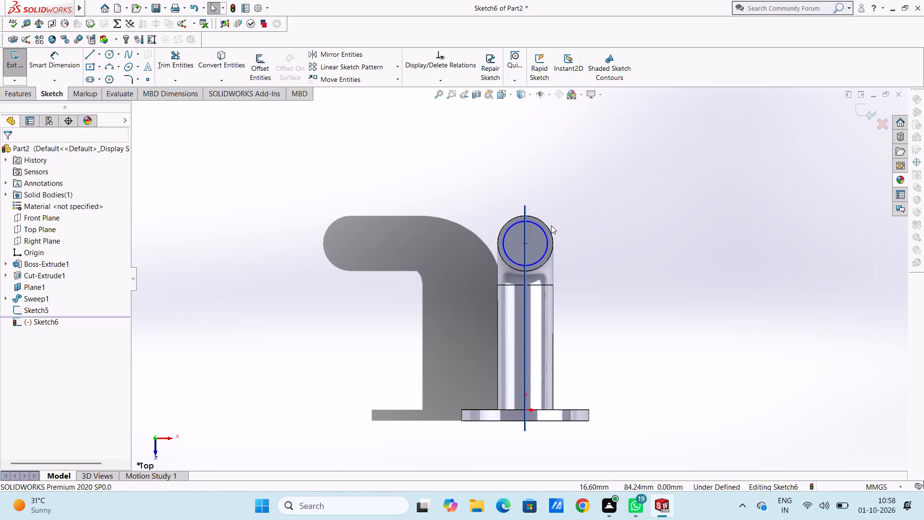
{"action": "left_click", "coordinate": [59, 60]}
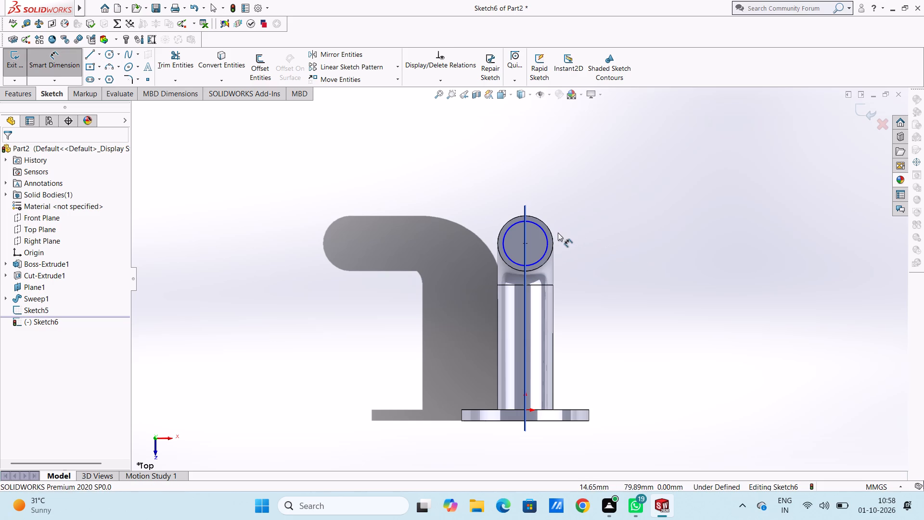
{"action": "left_click", "coordinate": [544, 234]}
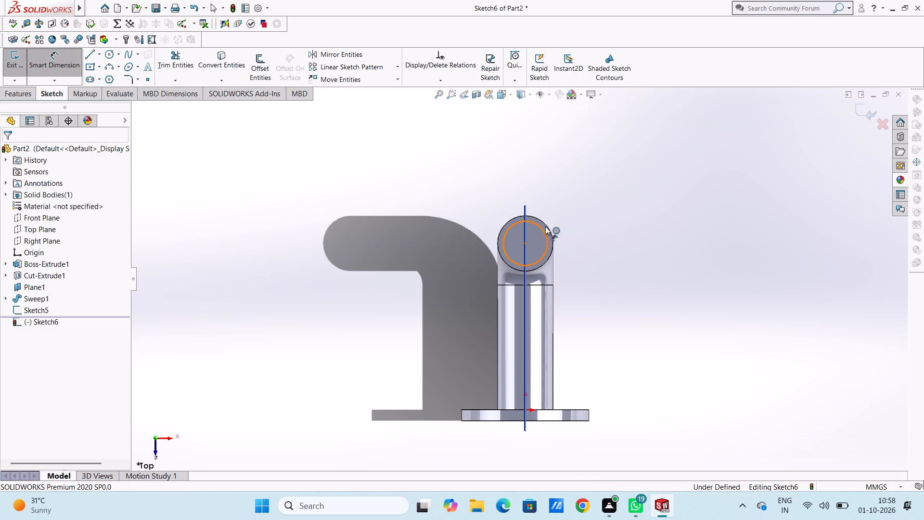
{"action": "left_click", "coordinate": [650, 149]}
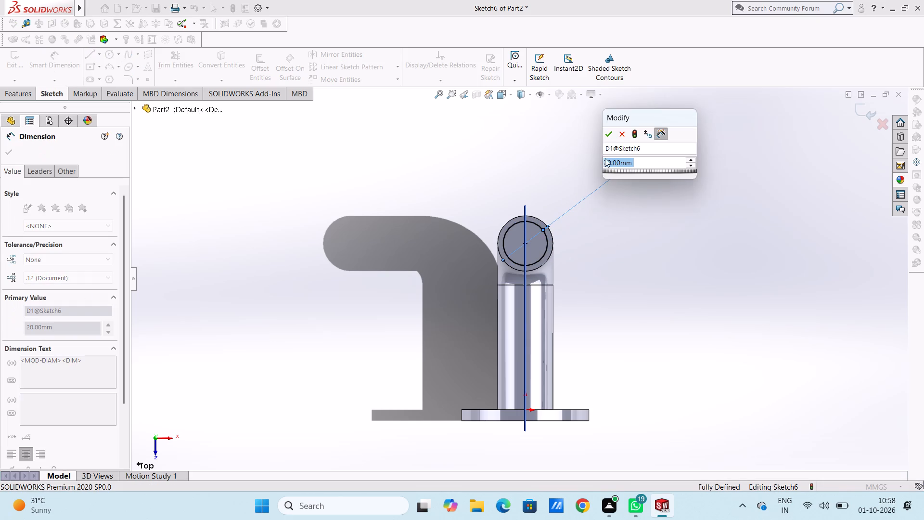
{"action": "left_click", "coordinate": [605, 138]}
{"action": "left_click", "coordinate": [600, 166]}
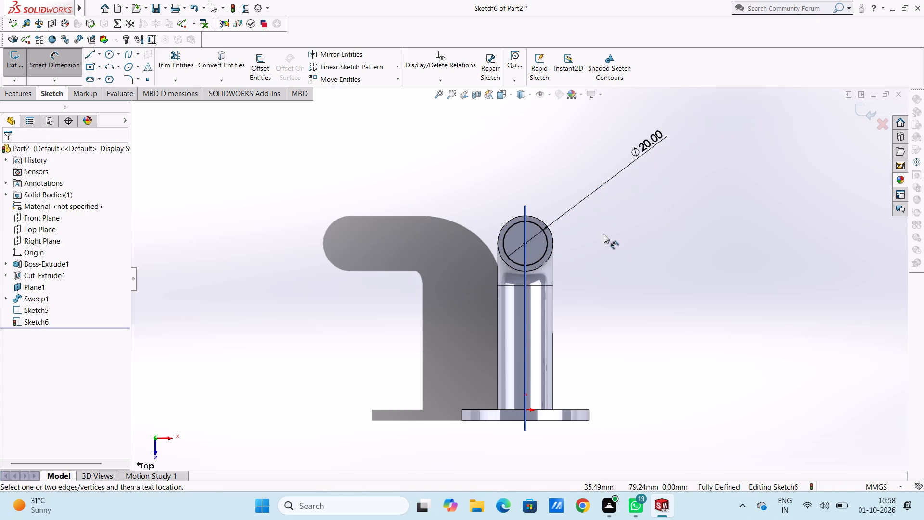
{"action": "key", "text": "Escape"}
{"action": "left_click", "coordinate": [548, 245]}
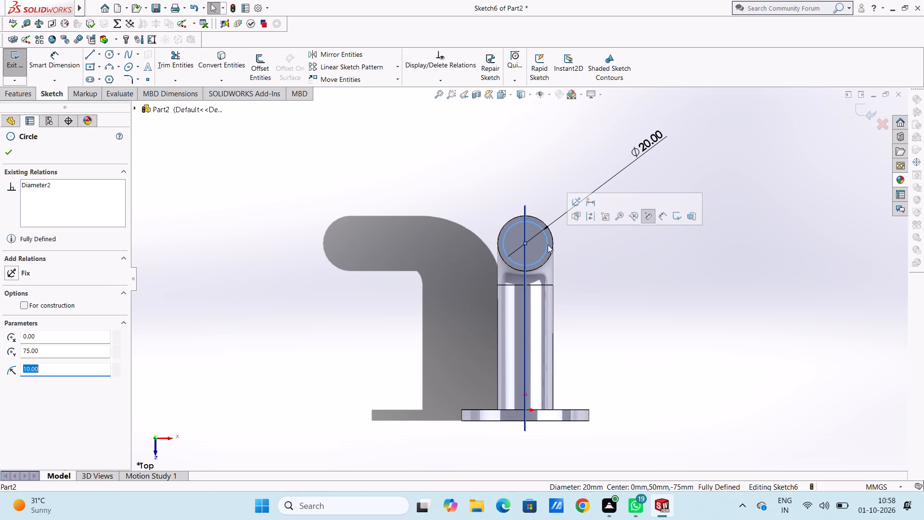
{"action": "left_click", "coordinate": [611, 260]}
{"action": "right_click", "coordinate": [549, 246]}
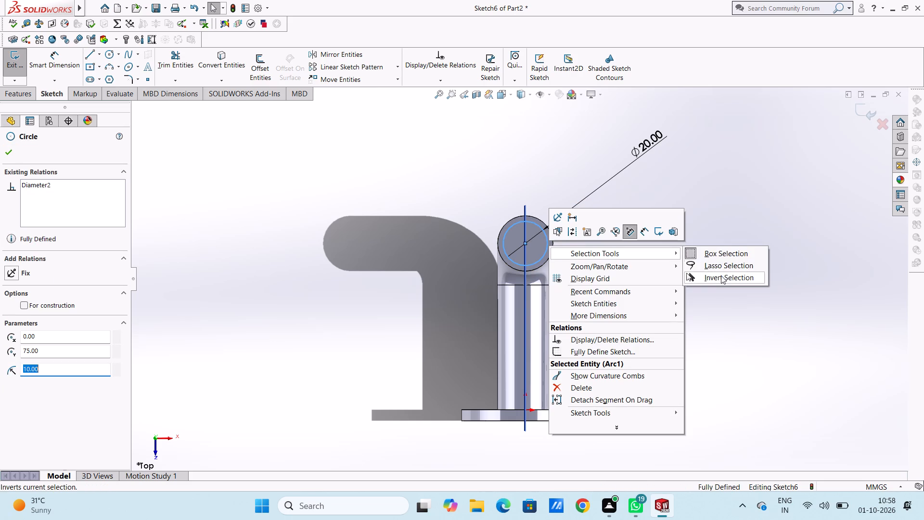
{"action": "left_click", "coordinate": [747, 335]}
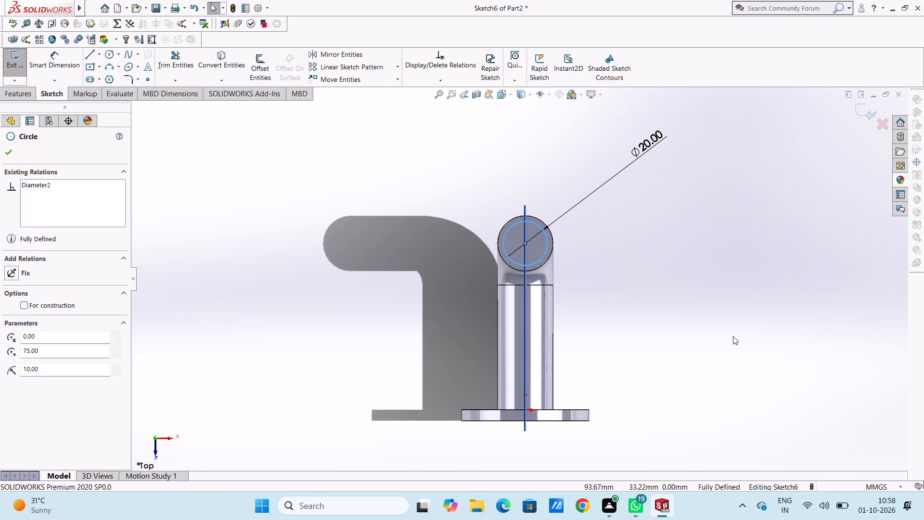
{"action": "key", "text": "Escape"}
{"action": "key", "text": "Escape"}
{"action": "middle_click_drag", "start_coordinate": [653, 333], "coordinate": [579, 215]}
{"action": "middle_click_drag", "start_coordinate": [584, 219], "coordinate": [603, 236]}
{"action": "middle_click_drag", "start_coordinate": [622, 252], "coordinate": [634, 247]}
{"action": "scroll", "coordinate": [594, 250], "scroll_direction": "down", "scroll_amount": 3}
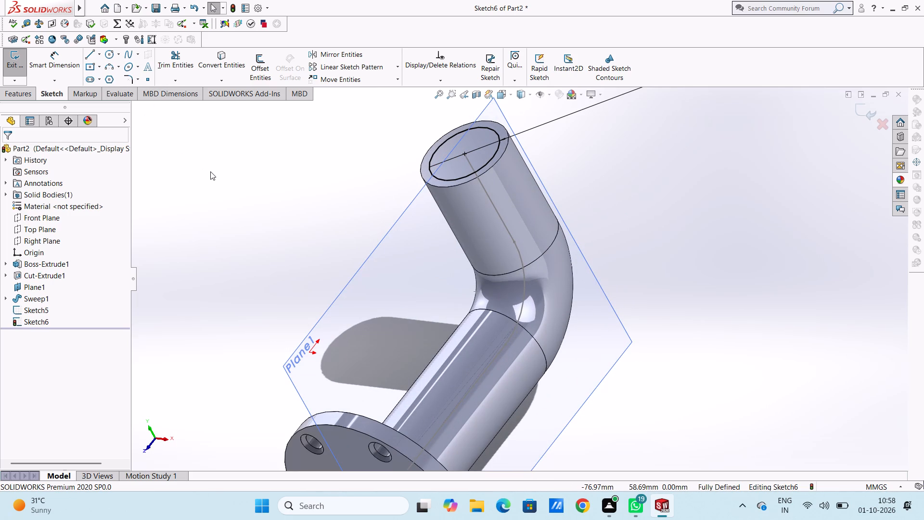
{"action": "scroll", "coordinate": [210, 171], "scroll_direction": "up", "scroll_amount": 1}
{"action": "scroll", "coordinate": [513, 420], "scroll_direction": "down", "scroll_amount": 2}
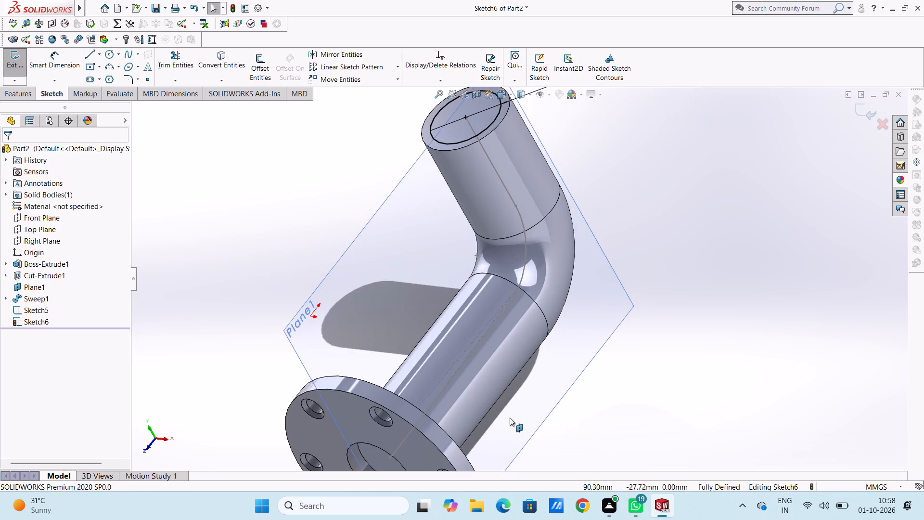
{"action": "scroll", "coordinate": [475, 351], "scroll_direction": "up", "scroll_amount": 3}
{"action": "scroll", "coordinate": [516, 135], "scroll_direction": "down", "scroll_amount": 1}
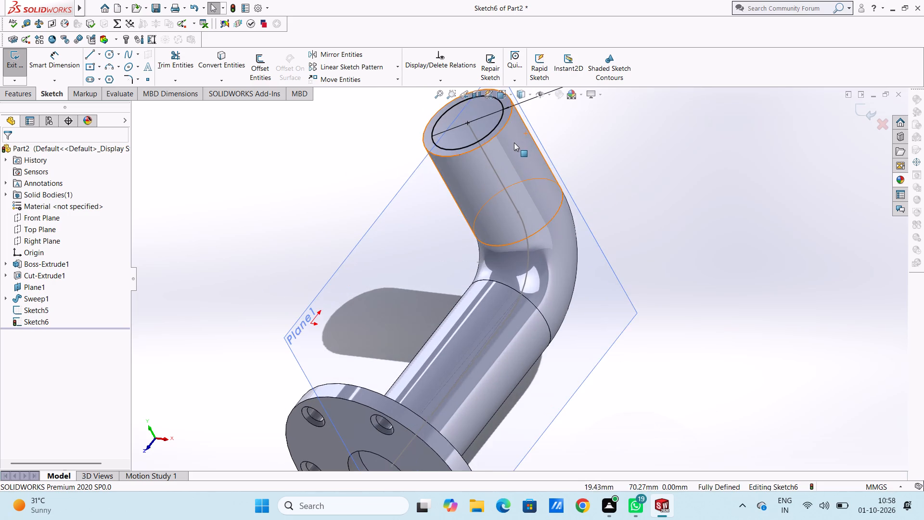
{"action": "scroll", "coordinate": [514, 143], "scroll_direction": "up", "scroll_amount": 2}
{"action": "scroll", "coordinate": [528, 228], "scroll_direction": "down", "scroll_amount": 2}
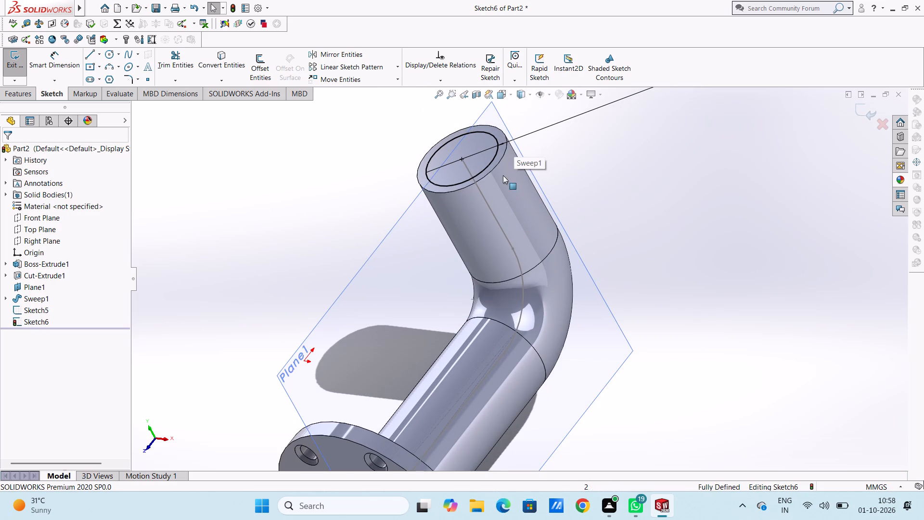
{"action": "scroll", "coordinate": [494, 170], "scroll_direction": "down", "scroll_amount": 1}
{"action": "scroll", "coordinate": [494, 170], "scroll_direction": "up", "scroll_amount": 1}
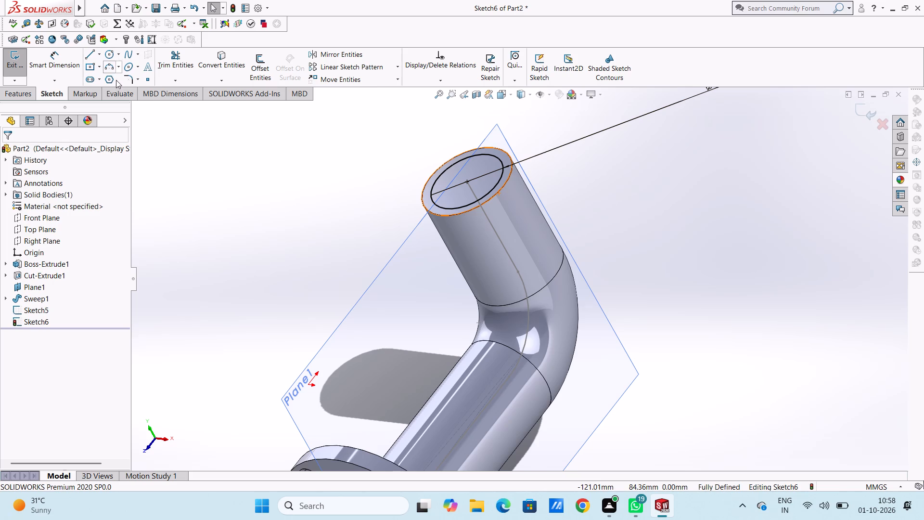
Exit the bore circle sketch on the pipe's open end so that it can serve as a cut profile.
{"action": "left_click", "coordinate": [19, 94]}
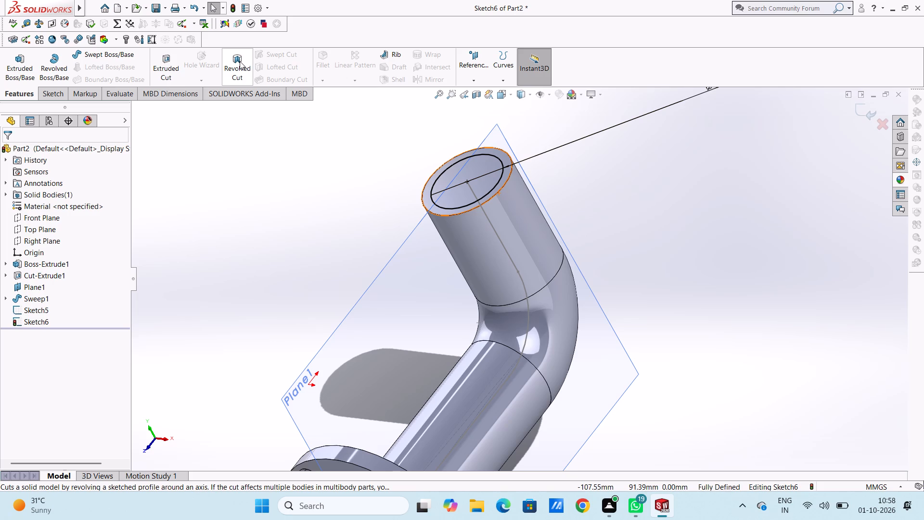
{"action": "left_click", "coordinate": [272, 57]}
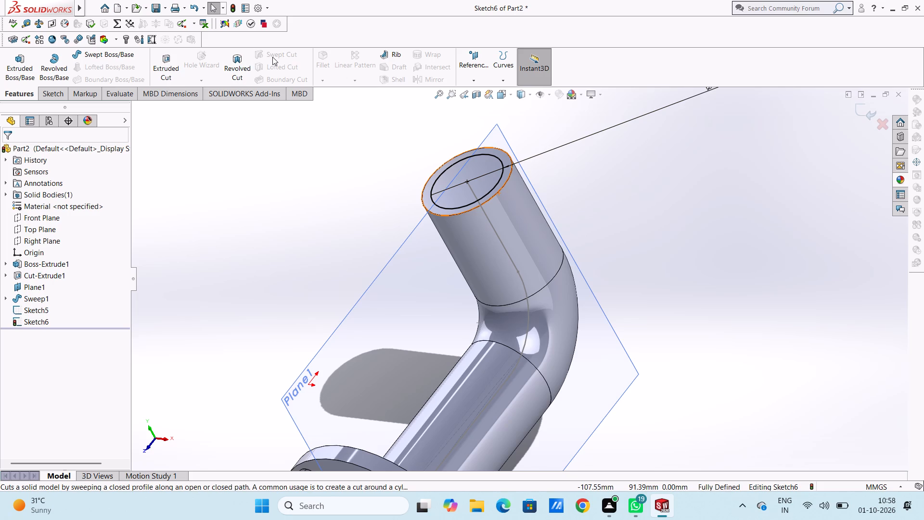
{"action": "left_click", "coordinate": [288, 201]}
{"action": "left_click", "coordinate": [856, 113]}
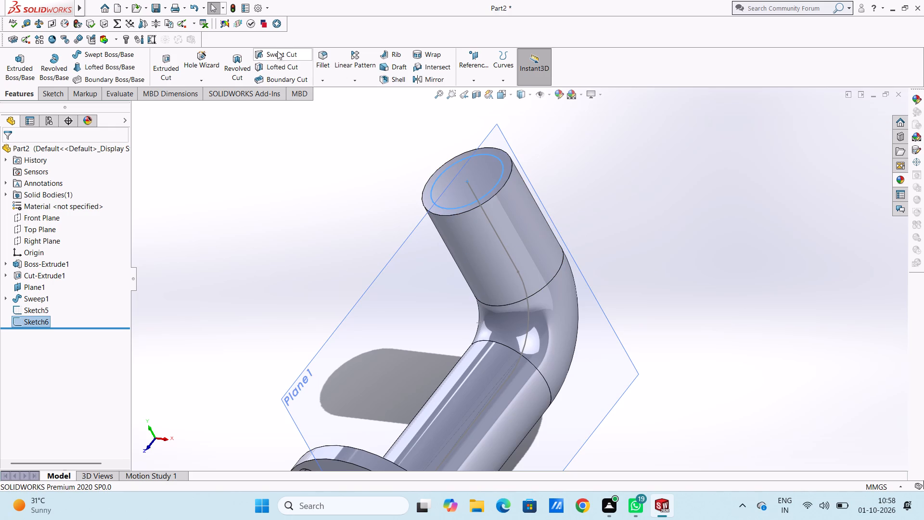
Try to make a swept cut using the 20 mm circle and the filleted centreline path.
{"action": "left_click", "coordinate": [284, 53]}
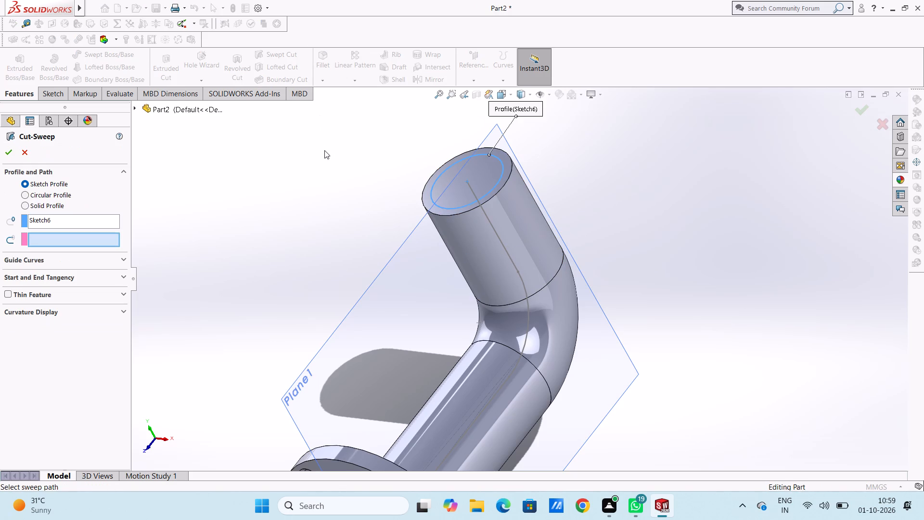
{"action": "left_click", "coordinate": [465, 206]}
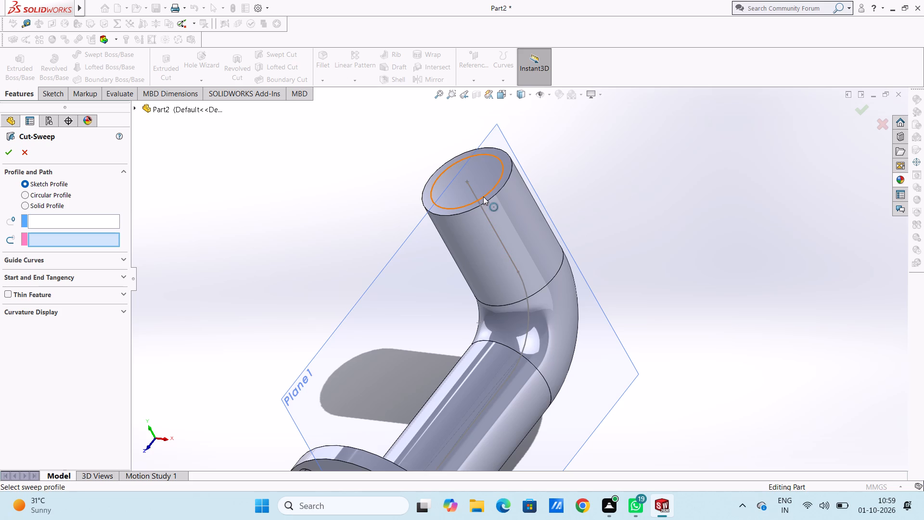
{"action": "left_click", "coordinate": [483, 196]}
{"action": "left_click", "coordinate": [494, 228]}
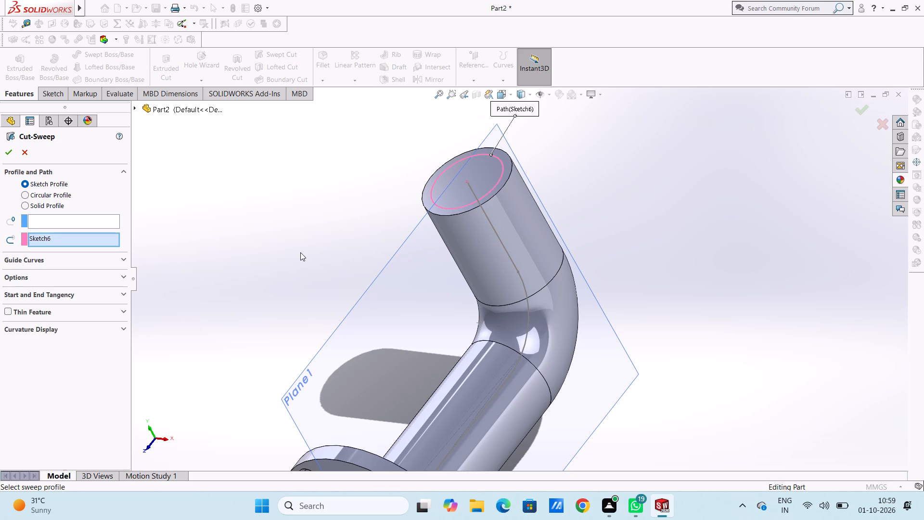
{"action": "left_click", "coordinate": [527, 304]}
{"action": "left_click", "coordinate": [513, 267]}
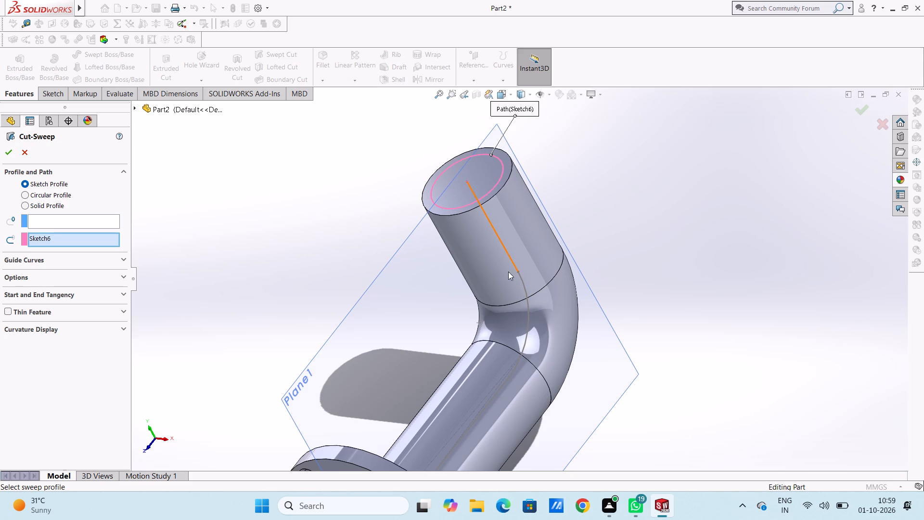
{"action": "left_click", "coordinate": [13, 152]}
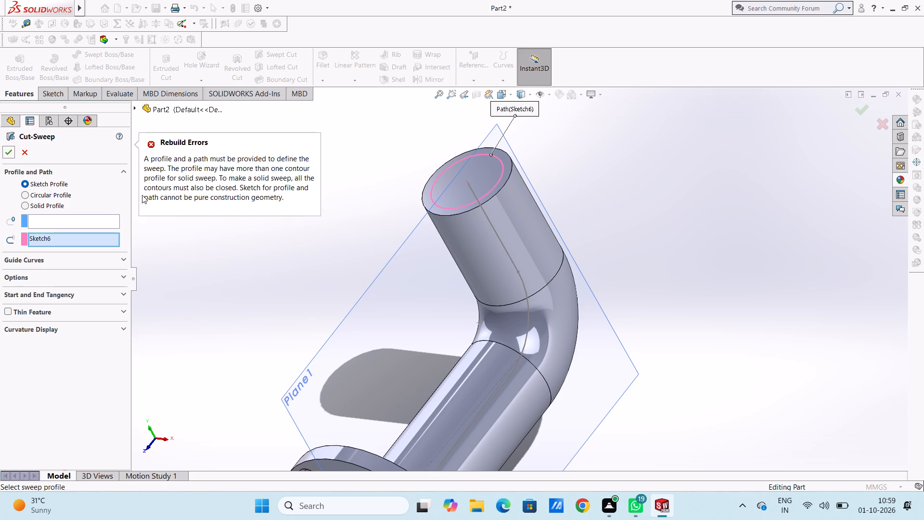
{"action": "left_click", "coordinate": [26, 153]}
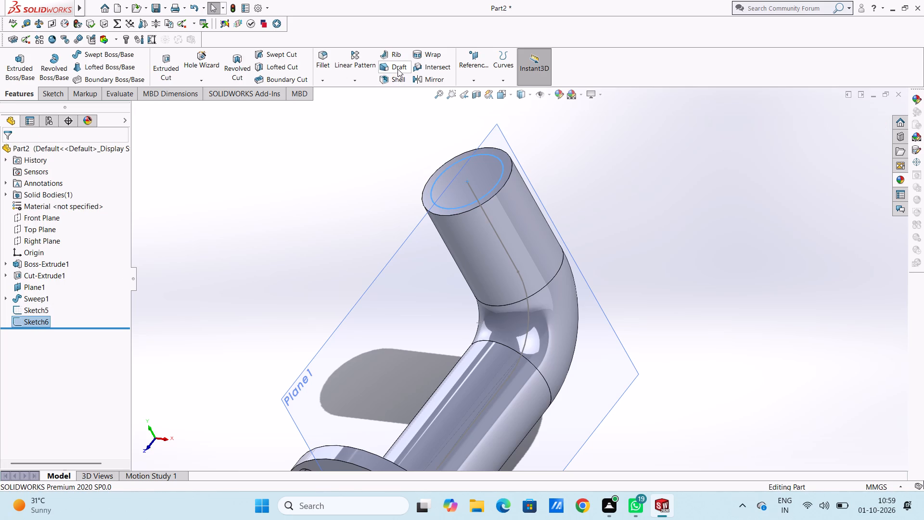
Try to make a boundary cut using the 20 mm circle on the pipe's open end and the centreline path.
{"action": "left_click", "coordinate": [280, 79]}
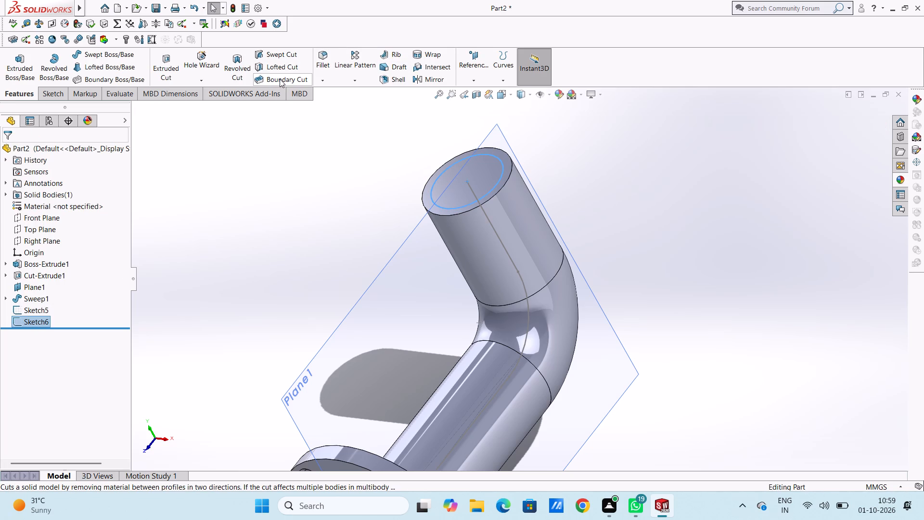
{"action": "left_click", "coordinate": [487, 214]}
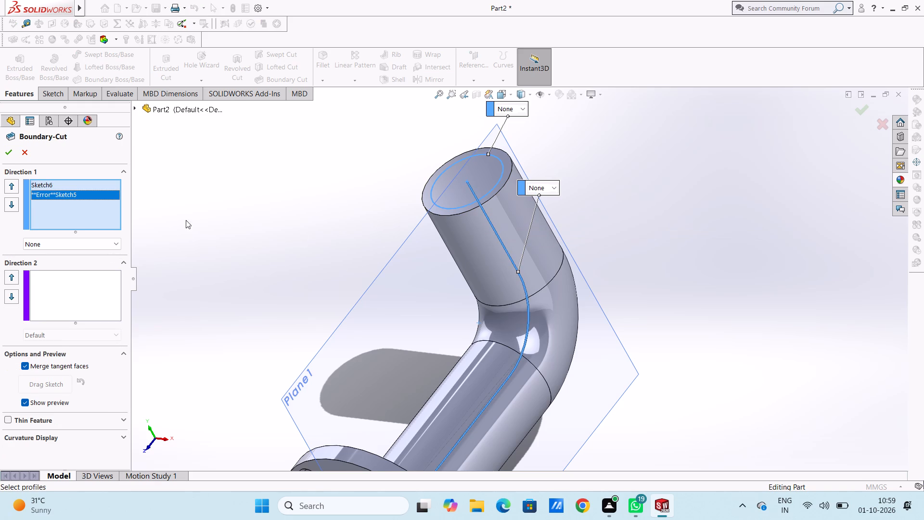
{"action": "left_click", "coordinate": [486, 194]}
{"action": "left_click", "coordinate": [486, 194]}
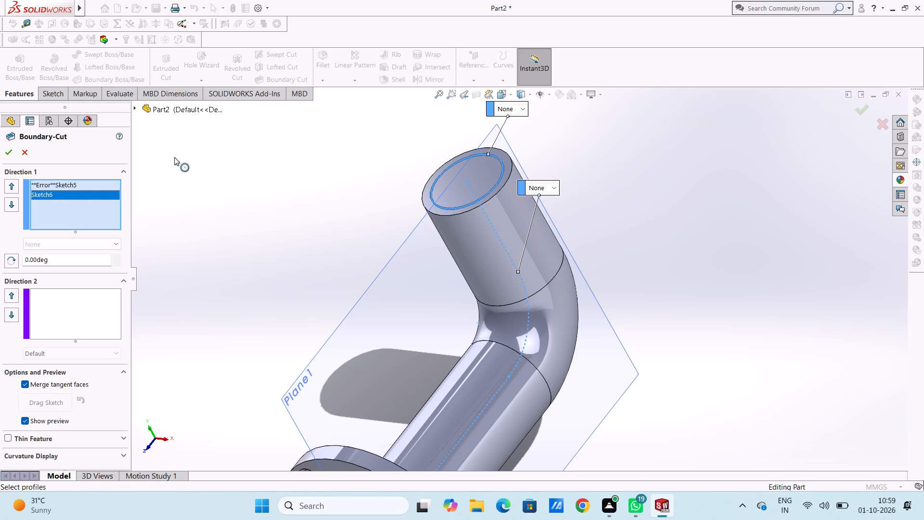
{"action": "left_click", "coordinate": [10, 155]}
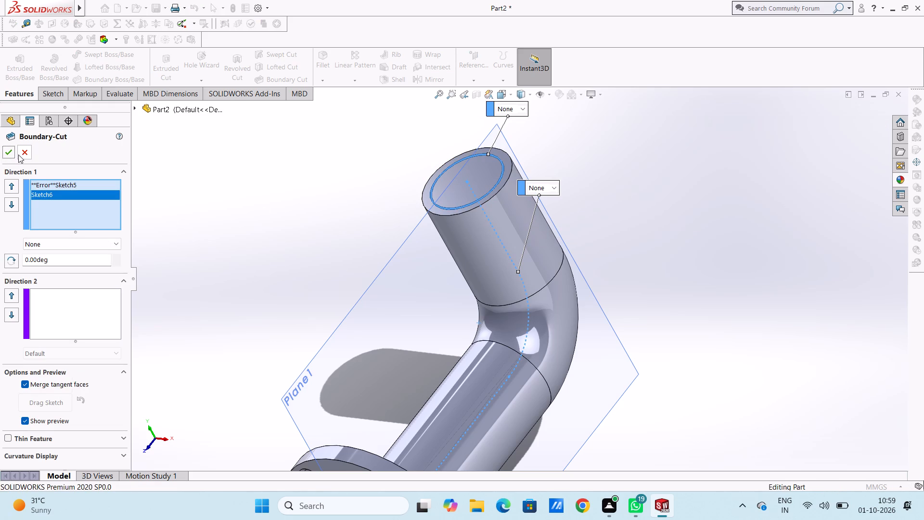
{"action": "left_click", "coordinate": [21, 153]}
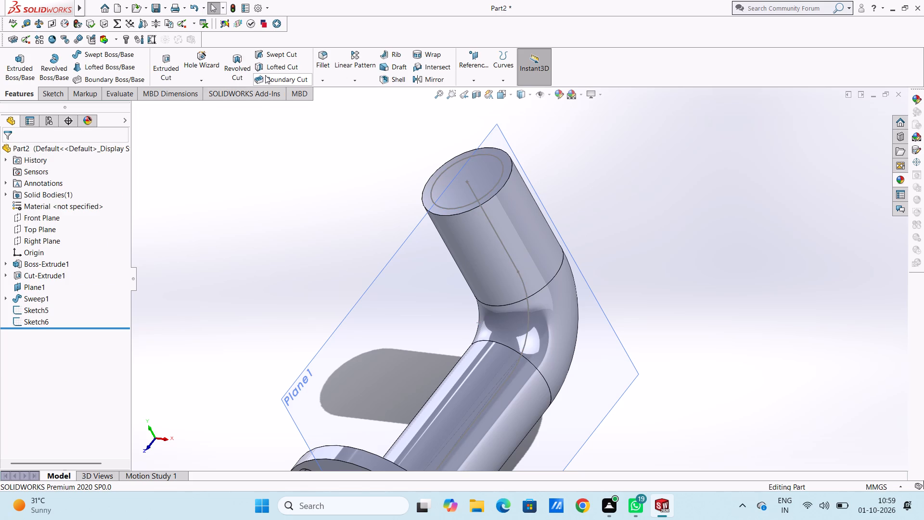
Start a swept cut with the 20 mm circle on the pipe's open end as the sketch profile.
{"action": "left_click", "coordinate": [276, 57]}
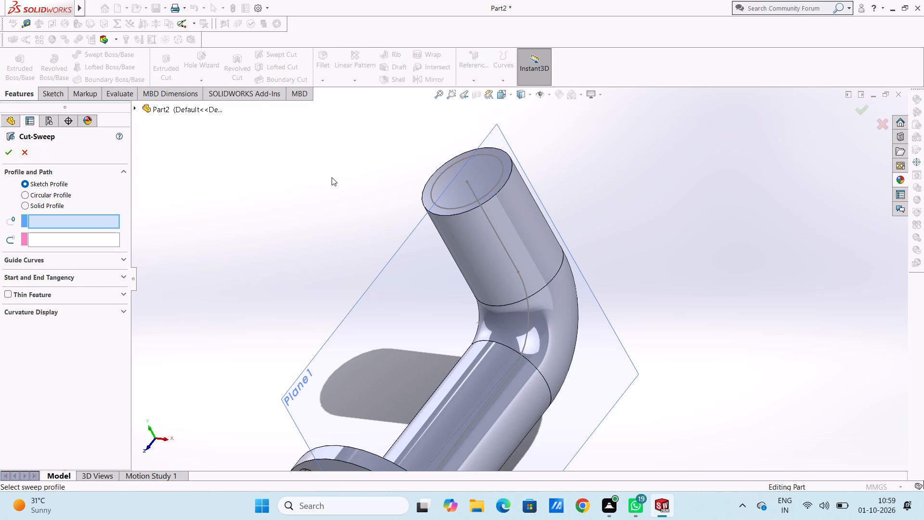
{"action": "left_click", "coordinate": [464, 205]}
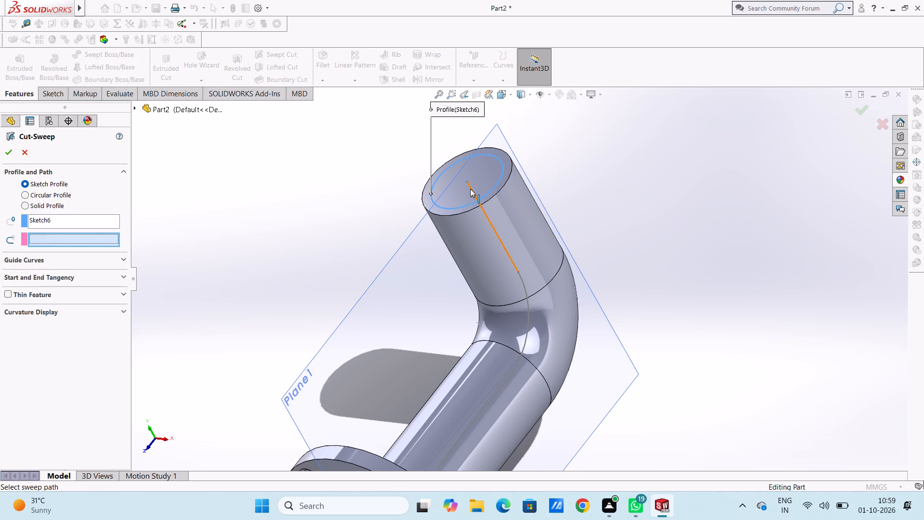
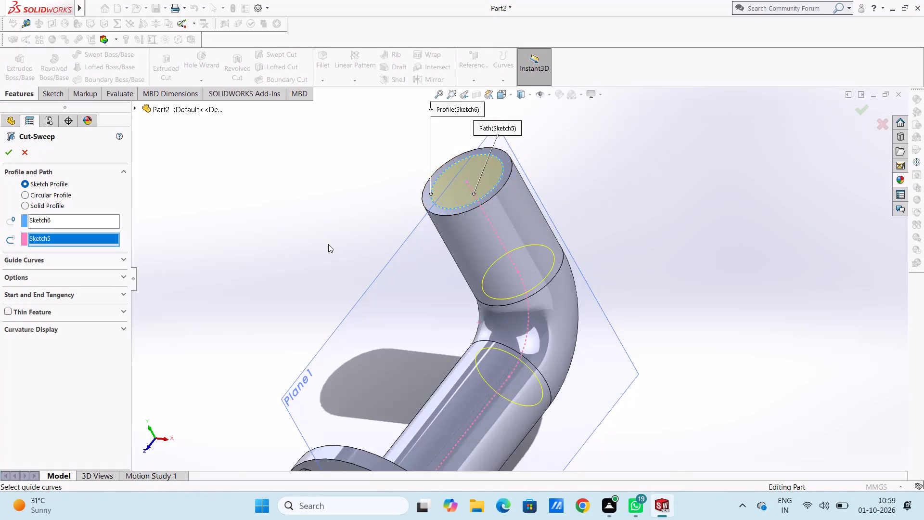
Complete the swept cut of the 20 mm circle along the filleted centreline path through the pipe and flange.
{"action": "scroll", "coordinate": [328, 244], "scroll_direction": "up", "scroll_amount": 3}
{"action": "middle_click_drag", "start_coordinate": [334, 303], "coordinate": [336, 260]}
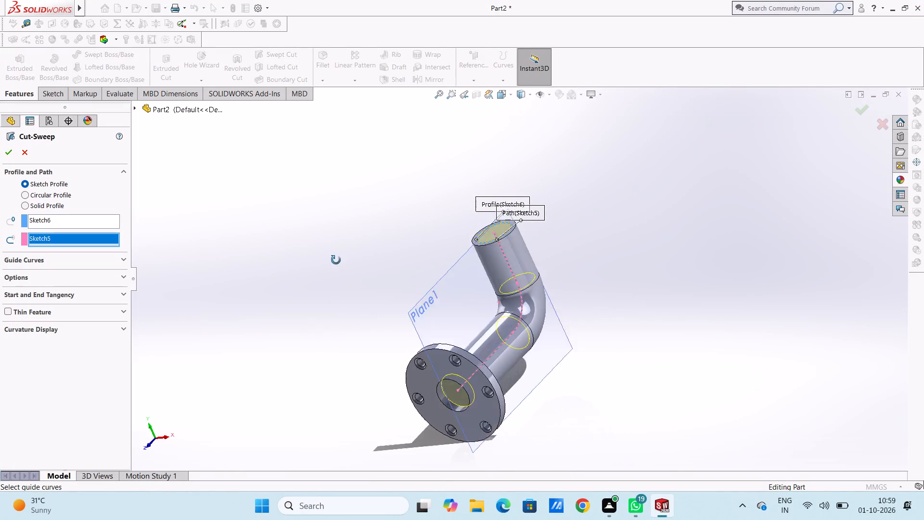
{"action": "middle_click_drag", "start_coordinate": [336, 260], "coordinate": [316, 230]}
{"action": "middle_click_drag", "start_coordinate": [323, 279], "coordinate": [335, 231]}
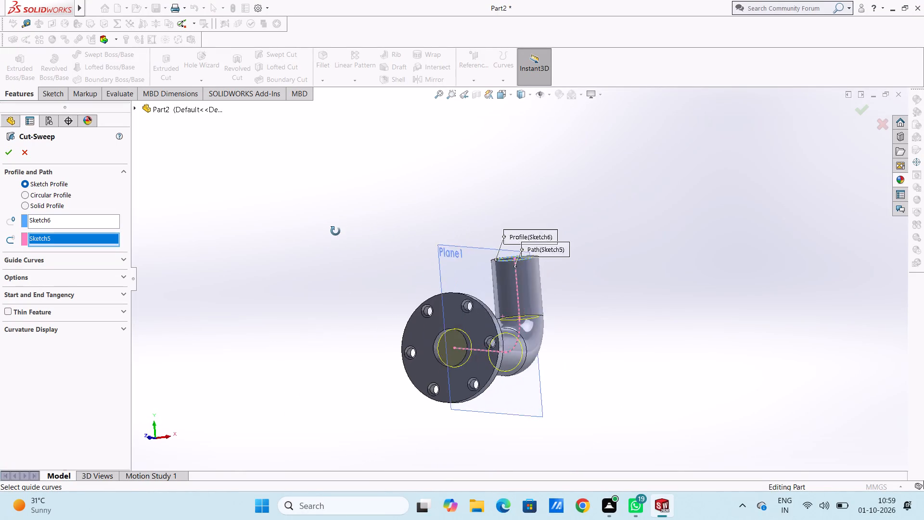
{"action": "middle_click_drag", "start_coordinate": [335, 231], "coordinate": [317, 287]}
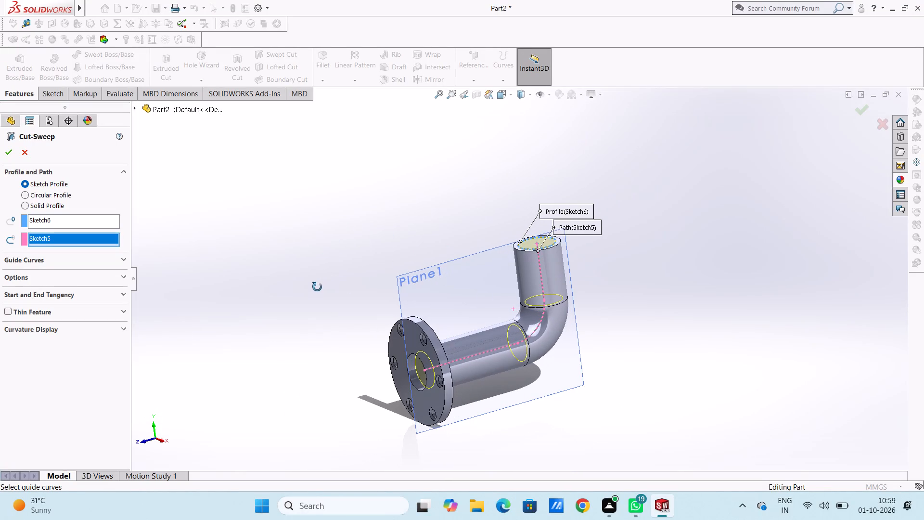
{"action": "middle_click_drag", "start_coordinate": [317, 287], "coordinate": [318, 287]}
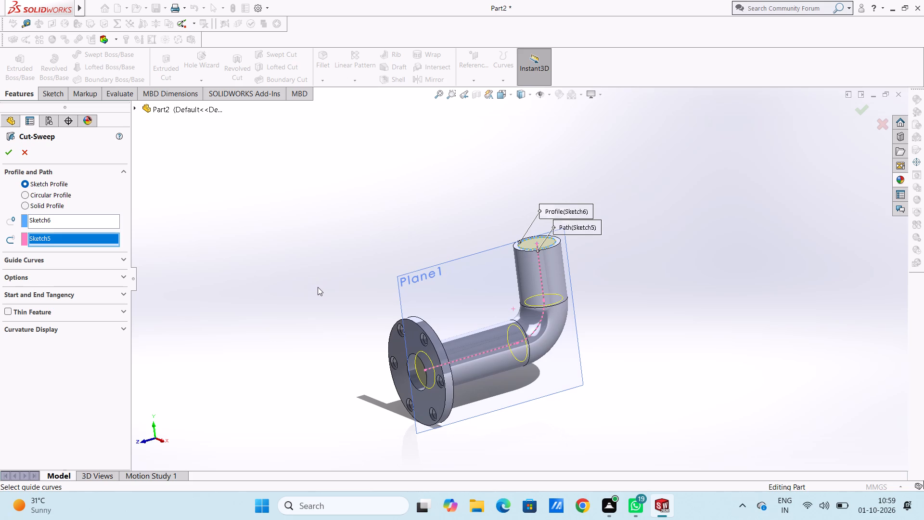
{"action": "left_click", "coordinate": [8, 152]}
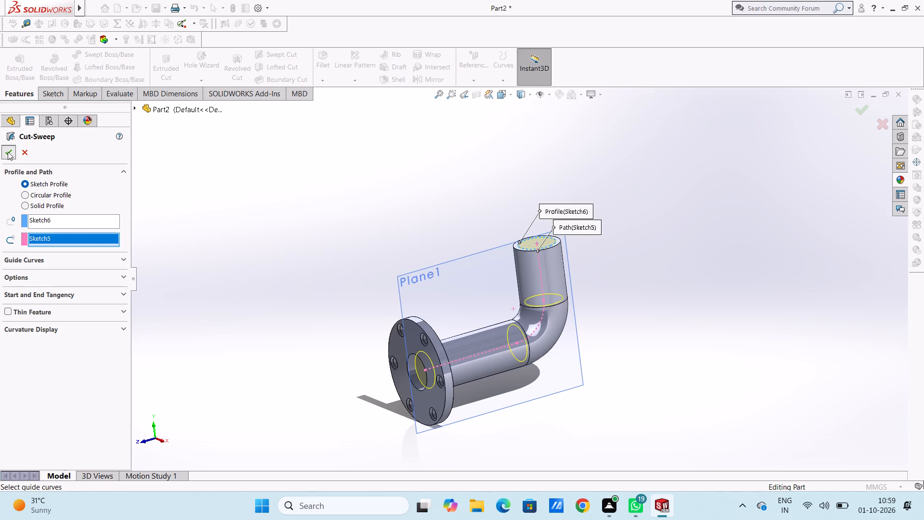
{"action": "left_click", "coordinate": [349, 270]}
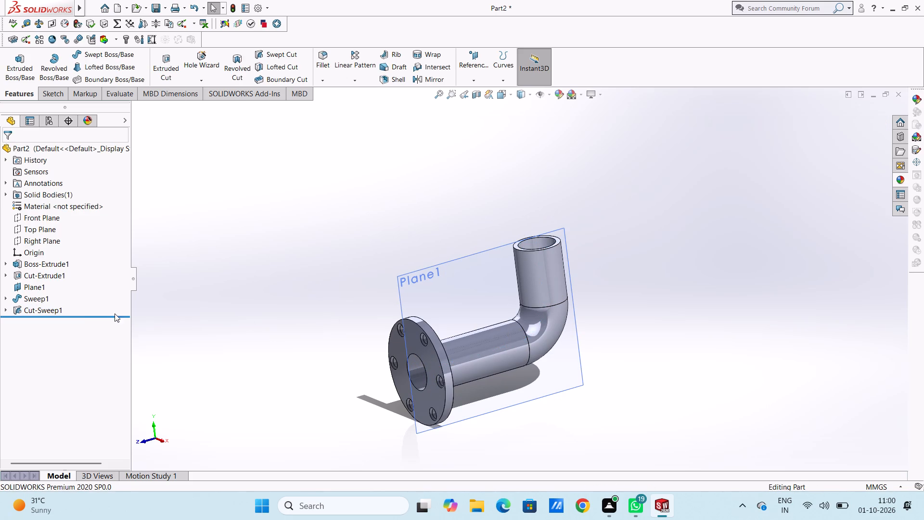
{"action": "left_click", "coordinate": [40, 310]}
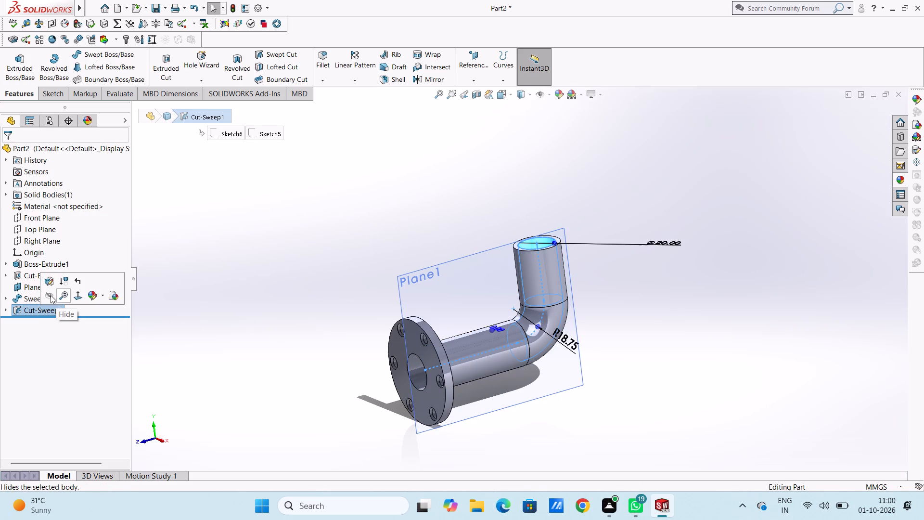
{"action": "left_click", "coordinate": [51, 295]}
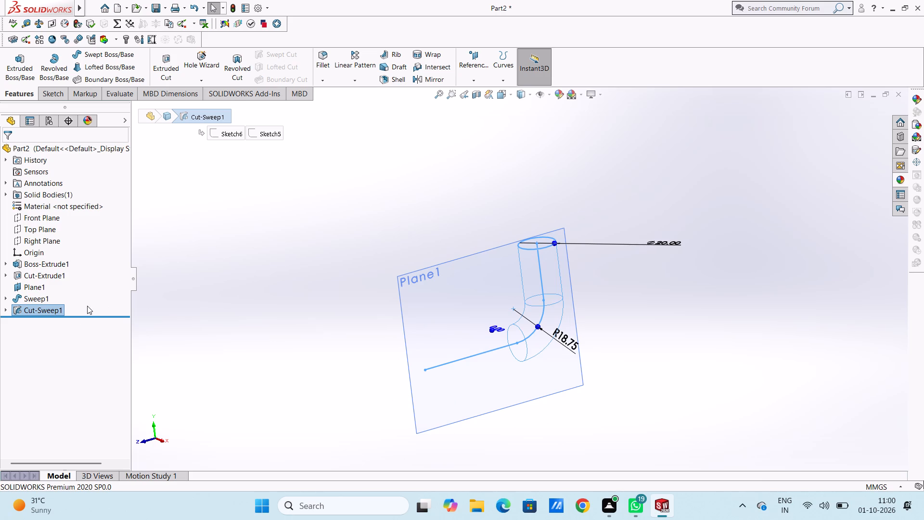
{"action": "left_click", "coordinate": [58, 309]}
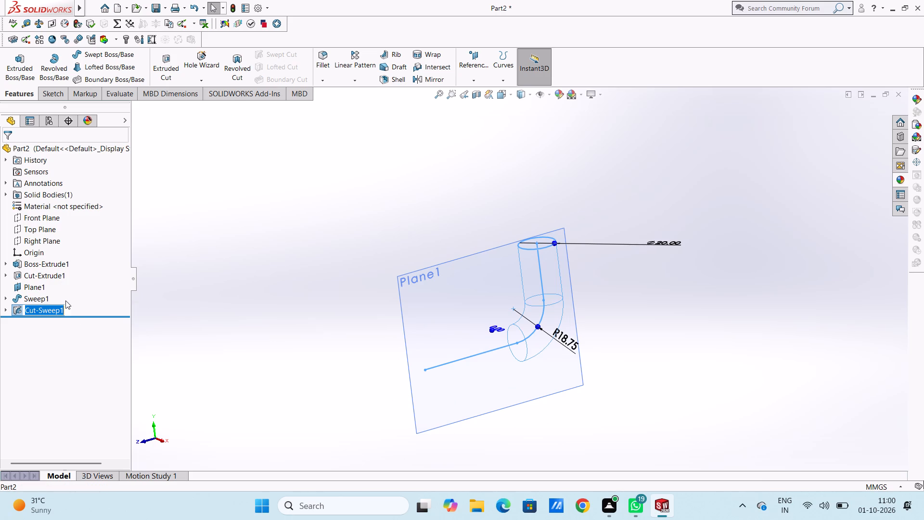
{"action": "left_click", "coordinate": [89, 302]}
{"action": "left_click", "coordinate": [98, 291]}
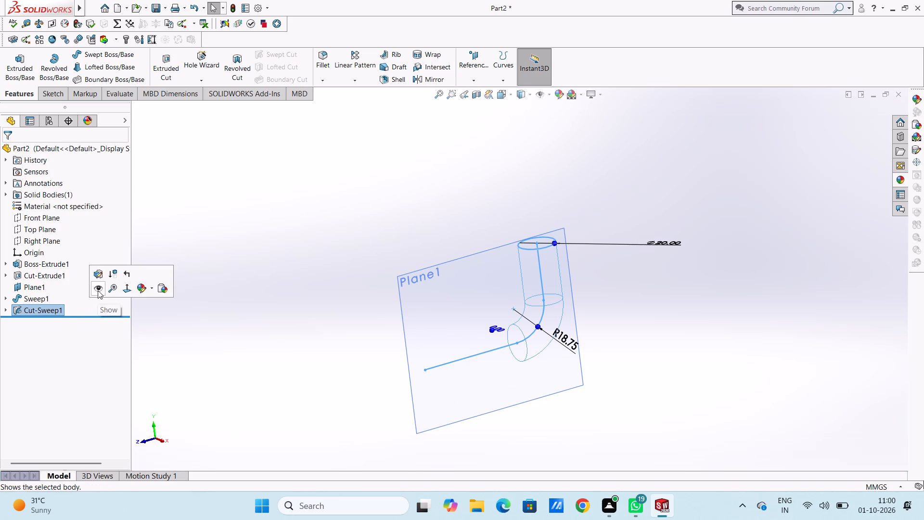
Hide Plane1, the reference plane running lengthwise through the pipe elbow.
{"action": "left_click", "coordinate": [45, 285]}
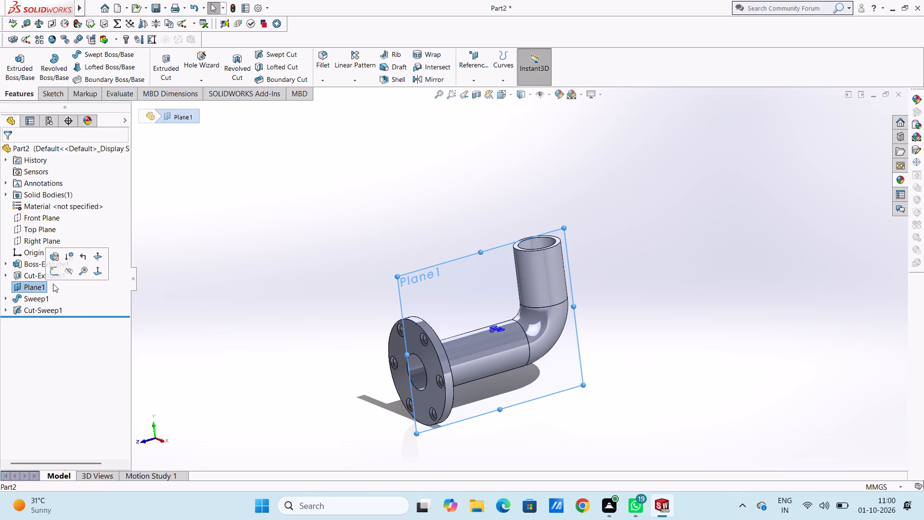
{"action": "left_click", "coordinate": [66, 272]}
{"action": "left_click", "coordinate": [222, 284]}
Examine the hollow flanged elbow from several angles, including the flange face, the open end and the Right view.
{"action": "middle_click_drag", "start_coordinate": [230, 300], "coordinate": [268, 294]}
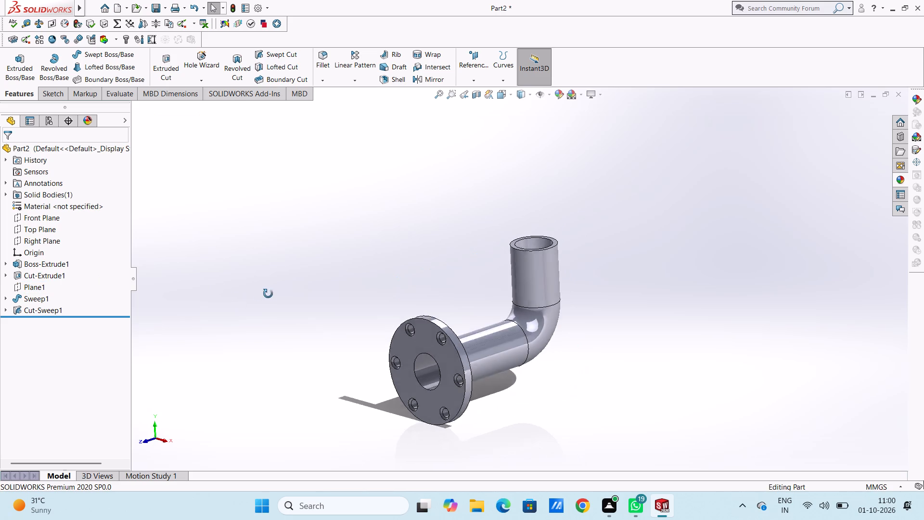
{"action": "middle_click_drag", "start_coordinate": [268, 294], "coordinate": [259, 246]}
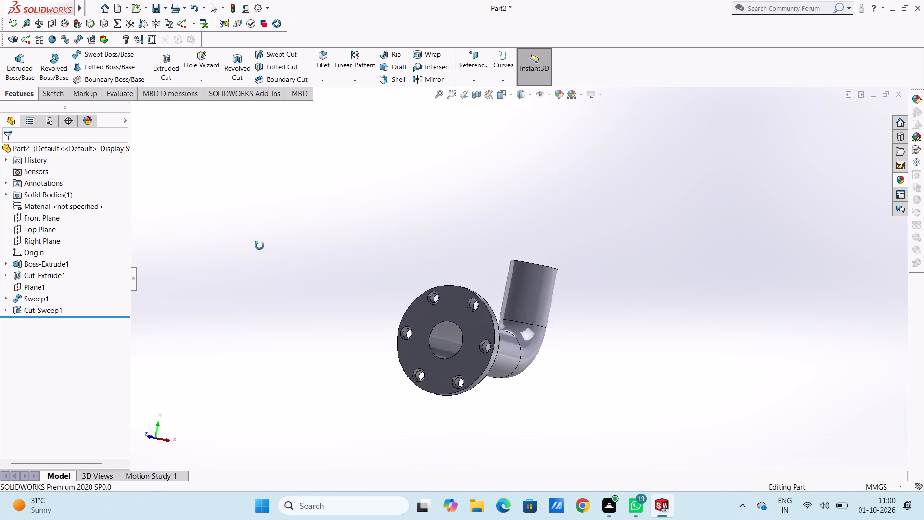
{"action": "middle_click_drag", "start_coordinate": [259, 246], "coordinate": [242, 243]}
{"action": "middle_click_drag", "start_coordinate": [339, 313], "coordinate": [312, 286]}
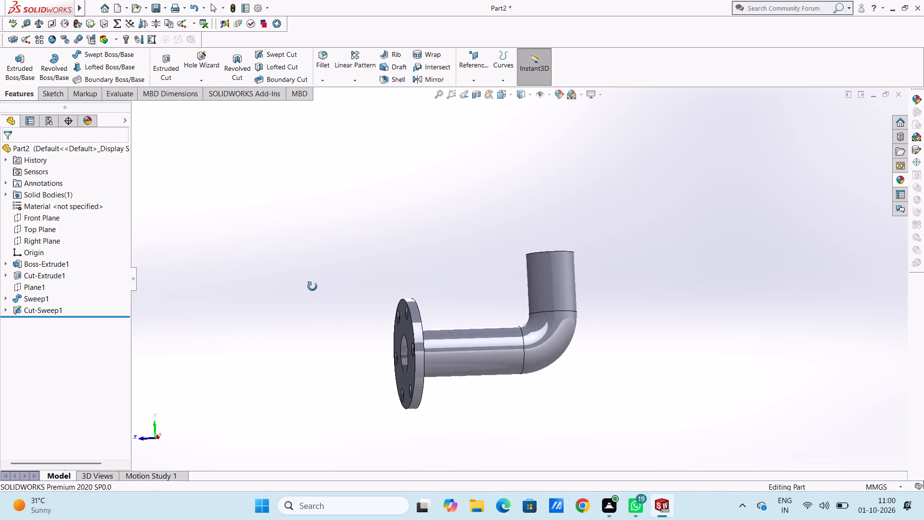
{"action": "middle_click_drag", "start_coordinate": [312, 286], "coordinate": [304, 317]}
{"action": "scroll", "coordinate": [416, 392], "scroll_direction": "down", "scroll_amount": 1}
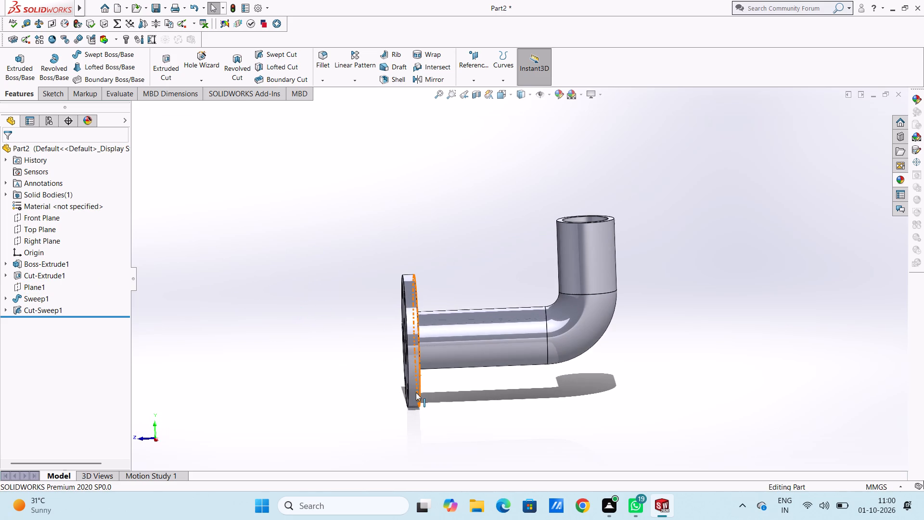
{"action": "key", "text": "ctrl+4"}
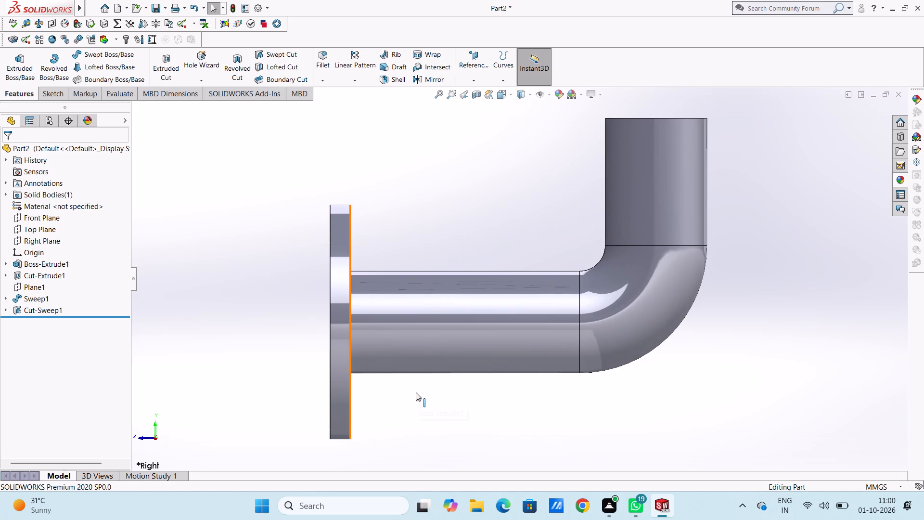
{"action": "left_click", "coordinate": [438, 430]}
{"action": "scroll", "coordinate": [438, 430], "scroll_direction": "up", "scroll_amount": 4}
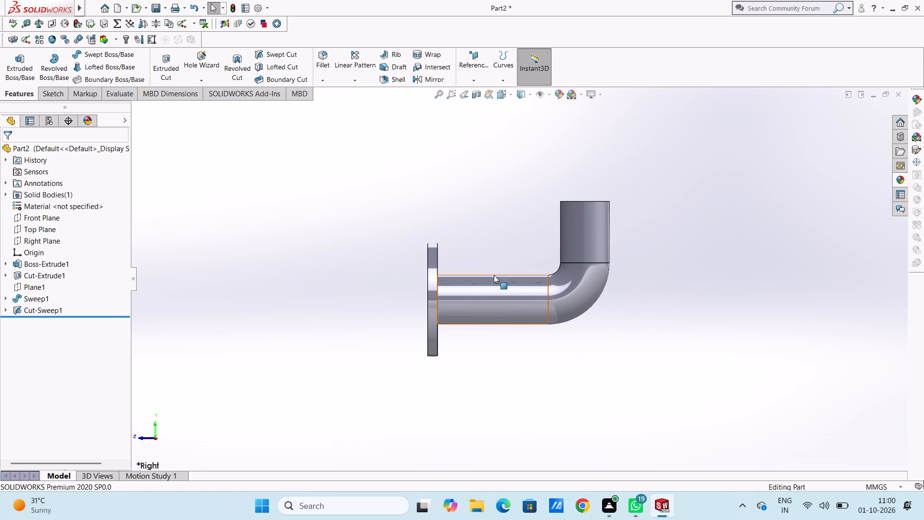
Start a planar section view on the Front Plane and move the section along the pipe, ending at a 3 mm offset in the flange.
{"action": "left_click", "coordinate": [475, 95]}
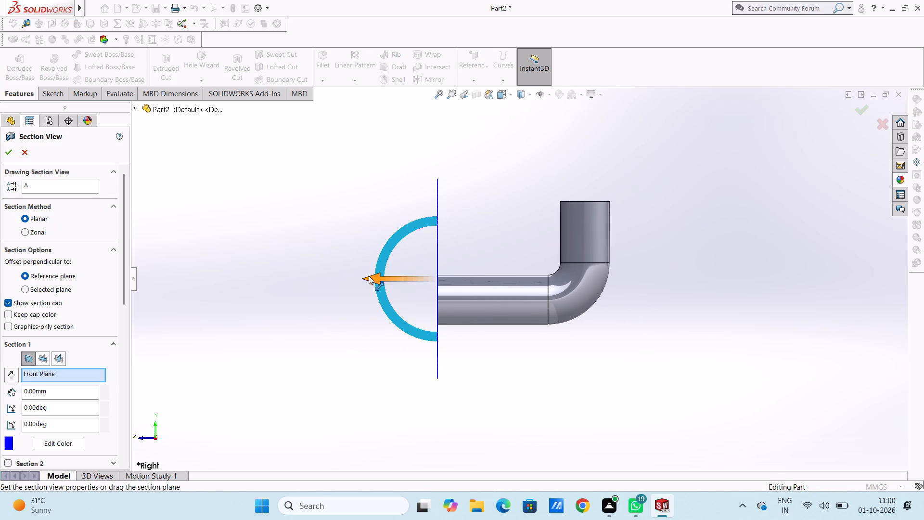
{"action": "left_click_drag", "start_coordinate": [369, 276], "coordinate": [424, 281]}
{"action": "middle_click_drag", "start_coordinate": [344, 261], "coordinate": [365, 273]}
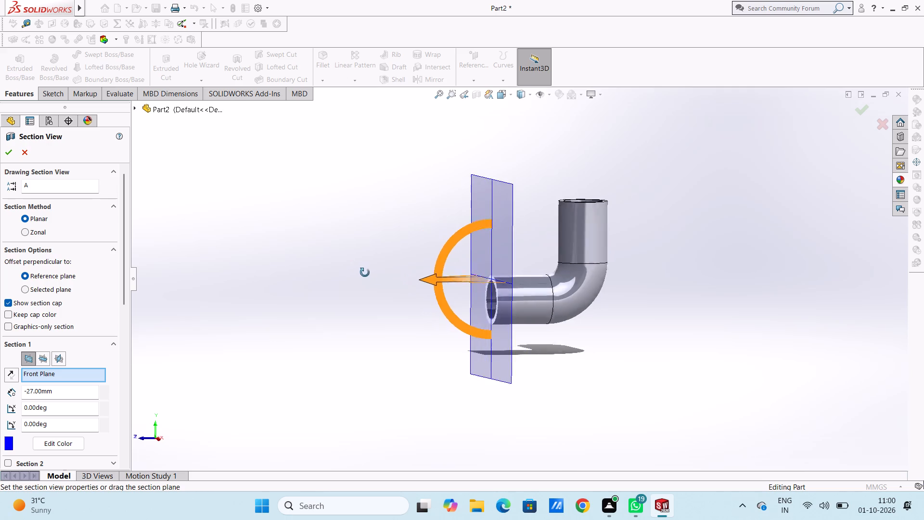
{"action": "middle_click_drag", "start_coordinate": [365, 273], "coordinate": [386, 281]}
{"action": "left_click_drag", "start_coordinate": [453, 284], "coordinate": [492, 285]}
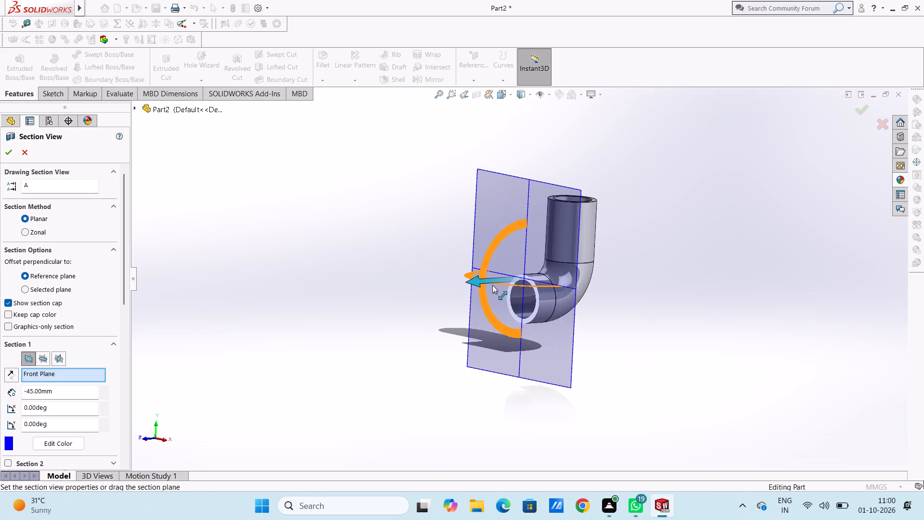
{"action": "left_click_drag", "start_coordinate": [492, 285], "coordinate": [543, 278]}
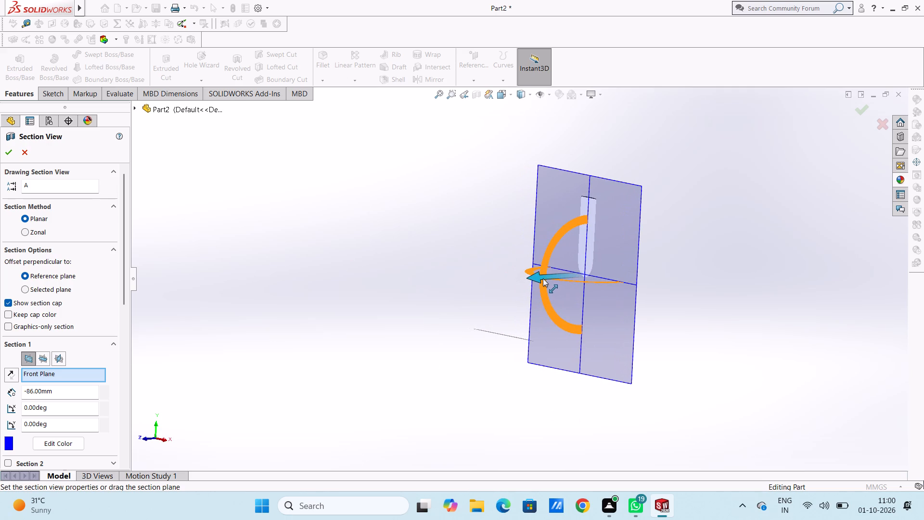
{"action": "left_click_drag", "start_coordinate": [543, 278], "coordinate": [480, 298]}
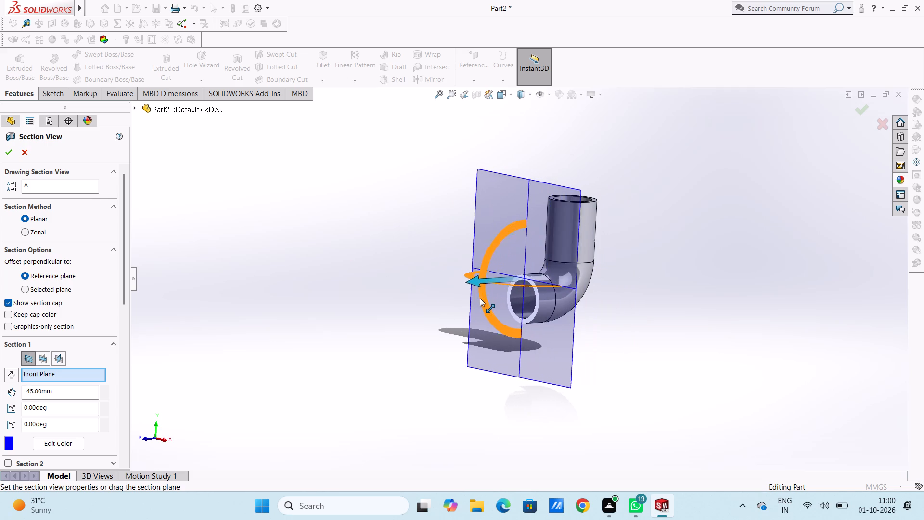
{"action": "left_click_drag", "start_coordinate": [480, 298], "coordinate": [431, 311]}
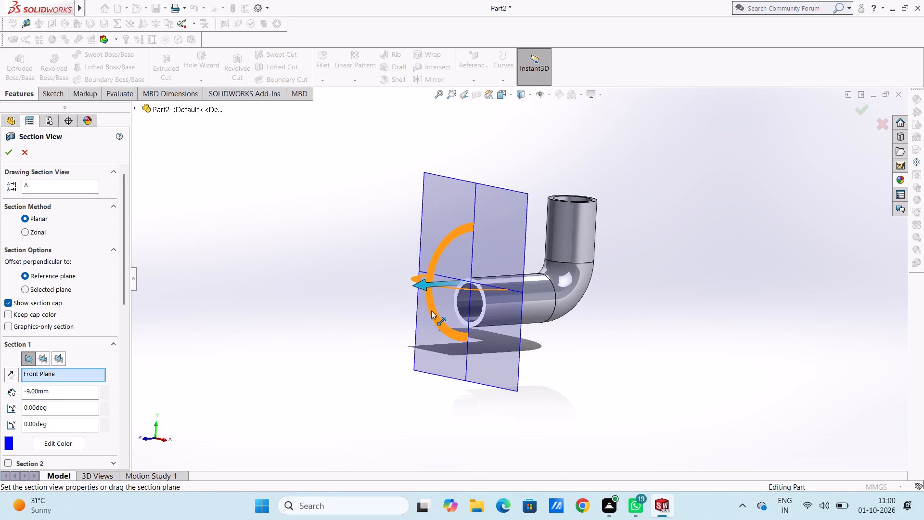
{"action": "left_click_drag", "start_coordinate": [431, 311], "coordinate": [413, 311]}
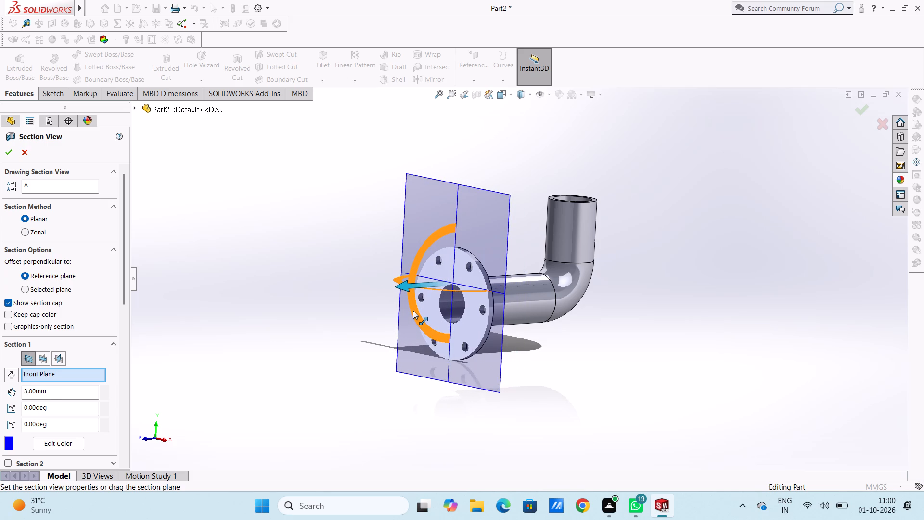
{"action": "left_click_drag", "start_coordinate": [413, 311], "coordinate": [407, 311]}
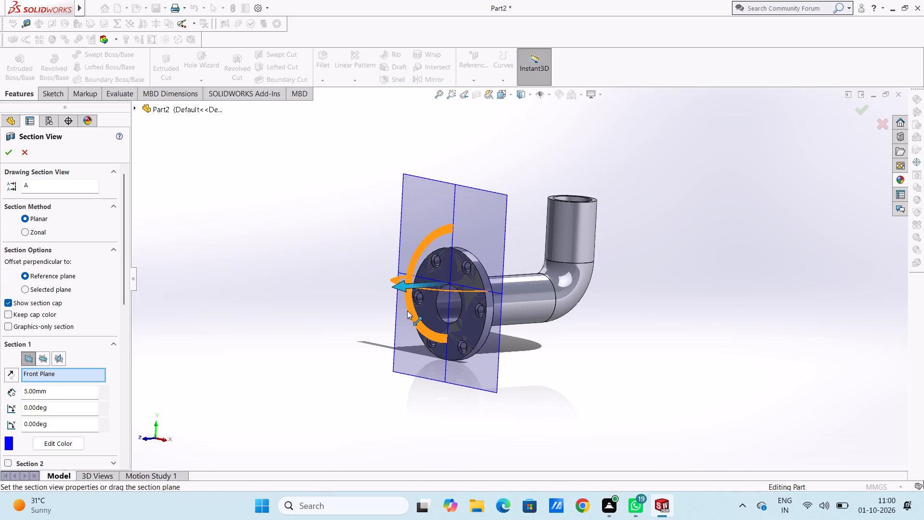
{"action": "left_click_drag", "start_coordinate": [407, 311], "coordinate": [411, 311]}
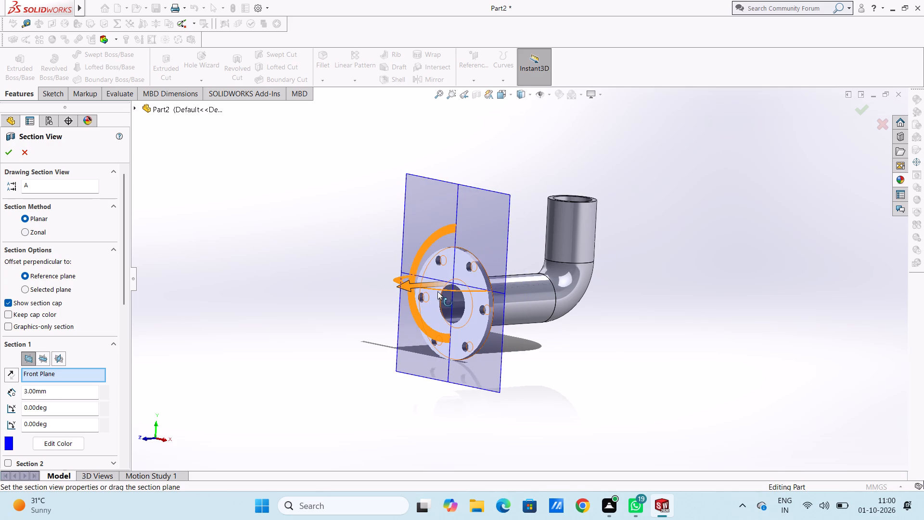
Tilt the Front Plane section to about 82.7 degrees and shift its offset to about 2.4 mm, cutting lengthwise through the elbow.
{"action": "left_click_drag", "start_coordinate": [450, 289], "coordinate": [474, 296]}
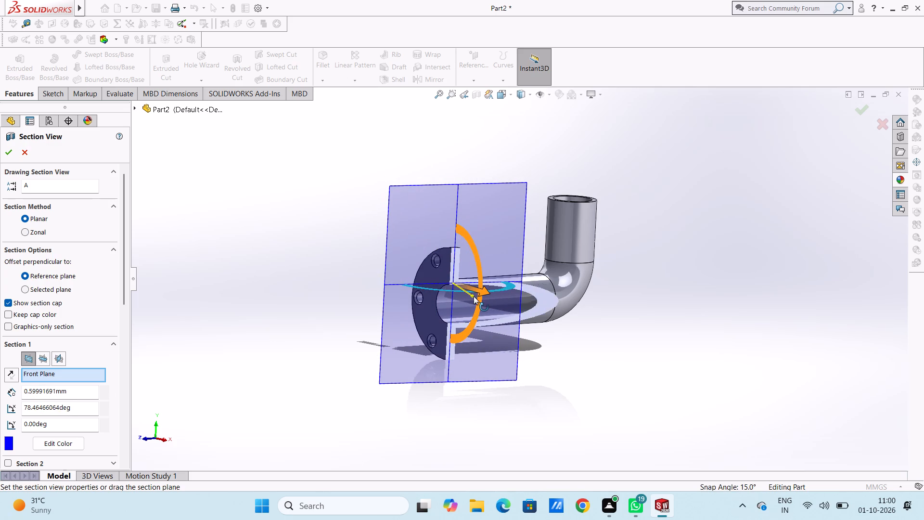
{"action": "left_click_drag", "start_coordinate": [474, 296], "coordinate": [475, 296]}
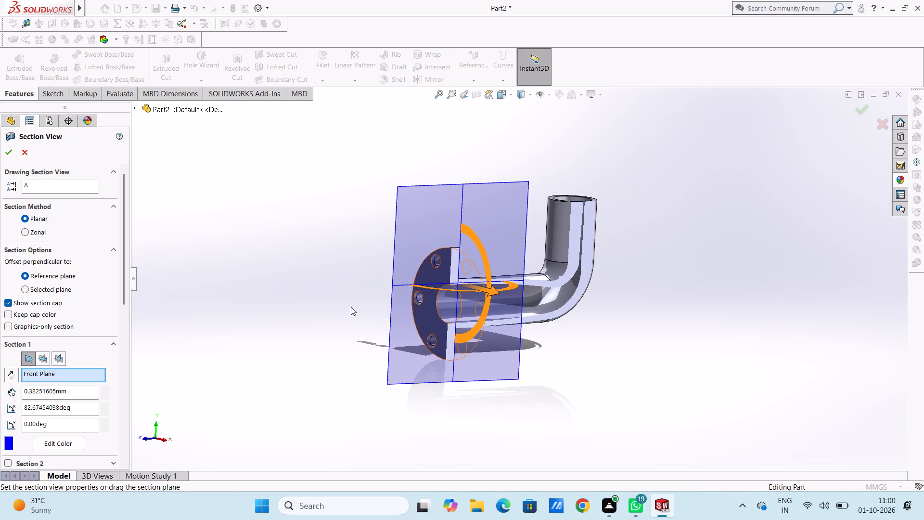
{"action": "middle_click_drag", "start_coordinate": [349, 303], "coordinate": [373, 328]}
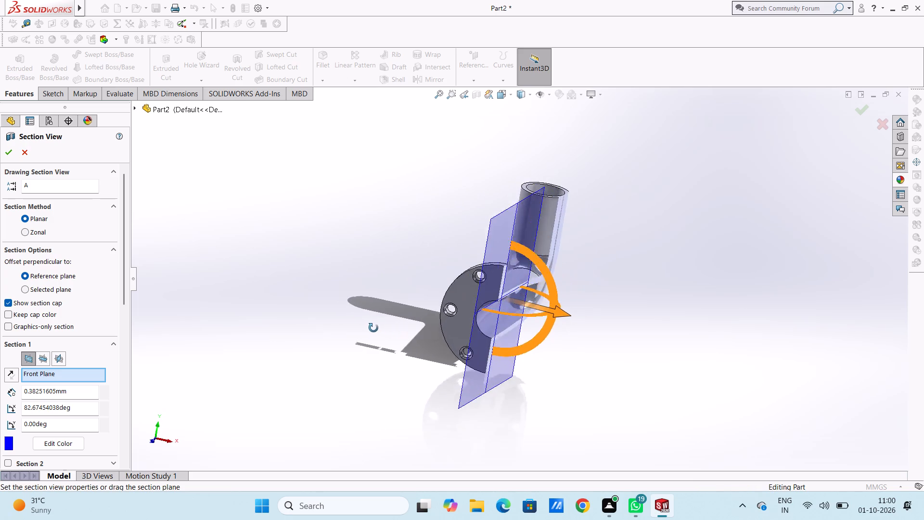
{"action": "middle_click_drag", "start_coordinate": [373, 328], "coordinate": [340, 330]}
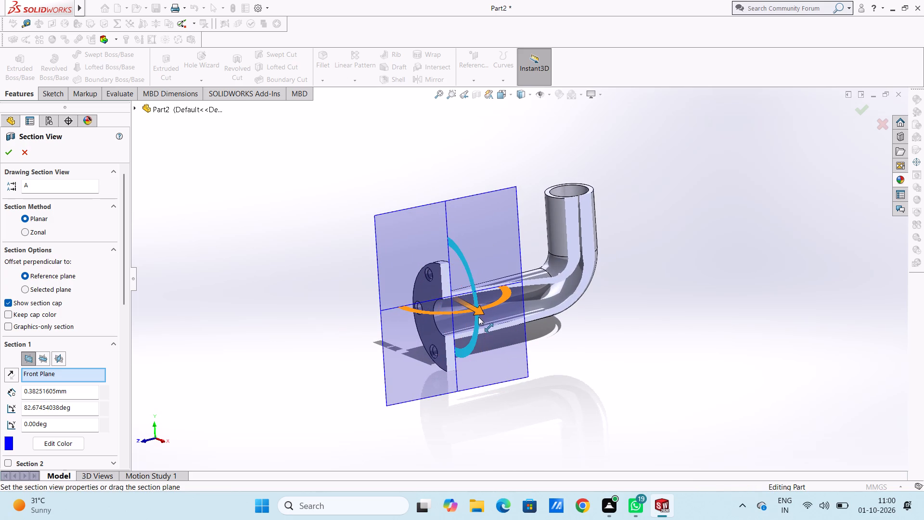
{"action": "left_click_drag", "start_coordinate": [477, 312], "coordinate": [460, 302]}
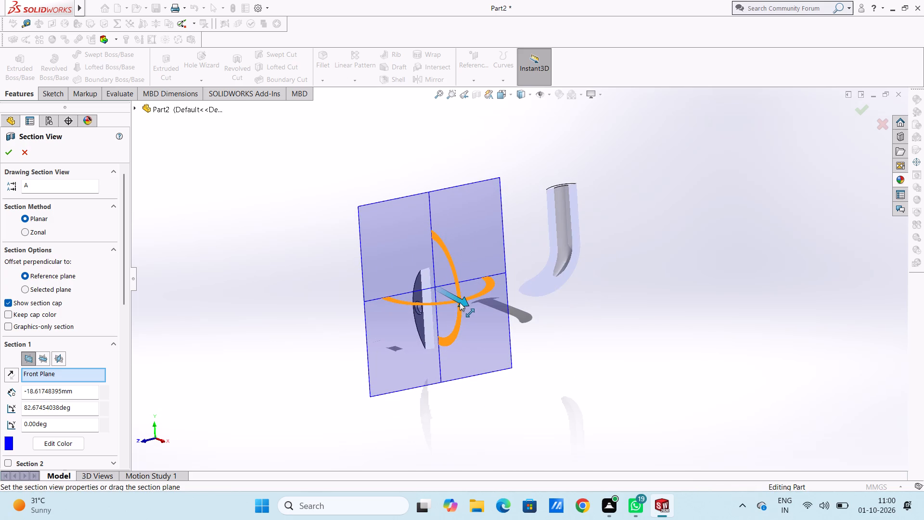
{"action": "left_click_drag", "start_coordinate": [460, 302], "coordinate": [465, 310]}
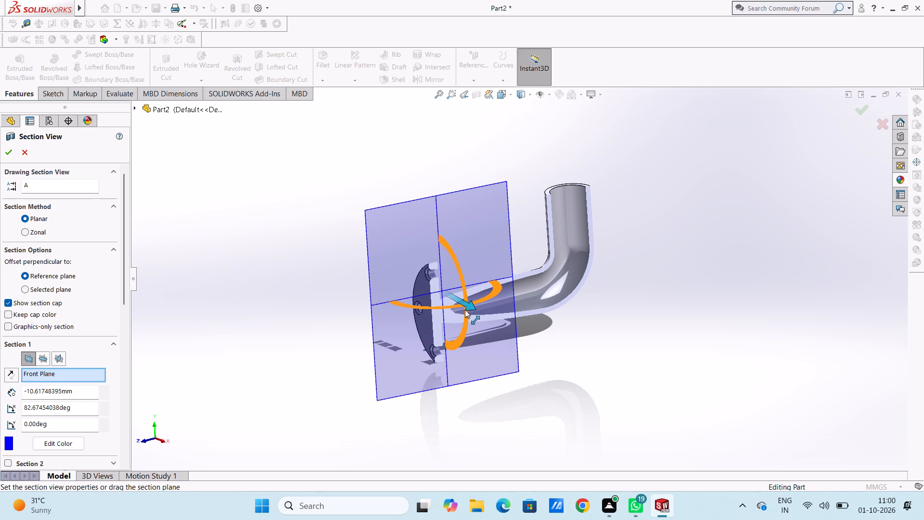
{"action": "left_click_drag", "start_coordinate": [465, 310], "coordinate": [476, 317]}
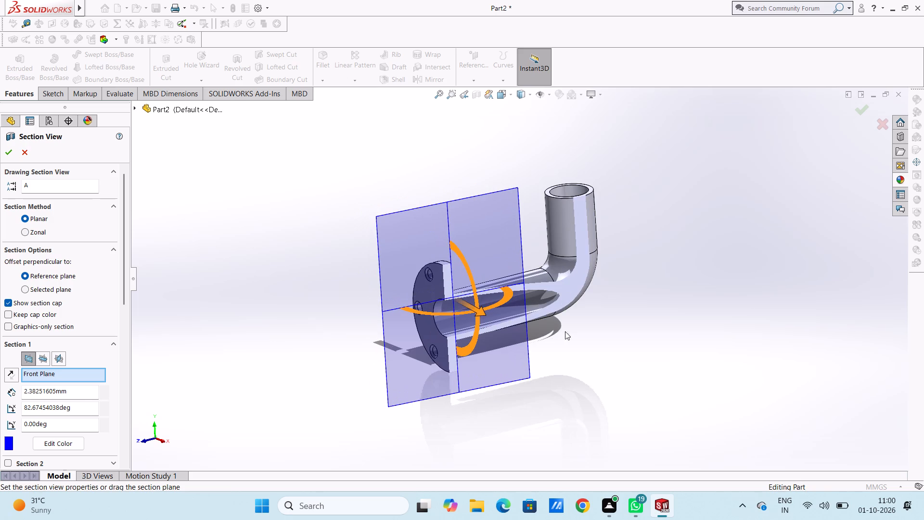
Examine the lengthwise section from several angles, move it to an offset of about -5.6 mm, and exit without keeping the section view.
{"action": "middle_click_drag", "start_coordinate": [665, 321], "coordinate": [642, 243]}
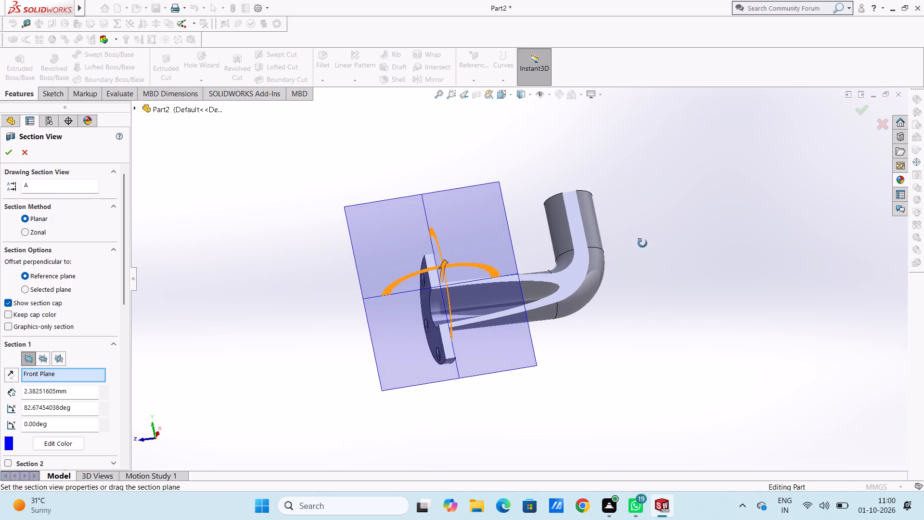
{"action": "middle_click_drag", "start_coordinate": [642, 243], "coordinate": [638, 263]}
{"action": "middle_click_drag", "start_coordinate": [315, 322], "coordinate": [330, 335]}
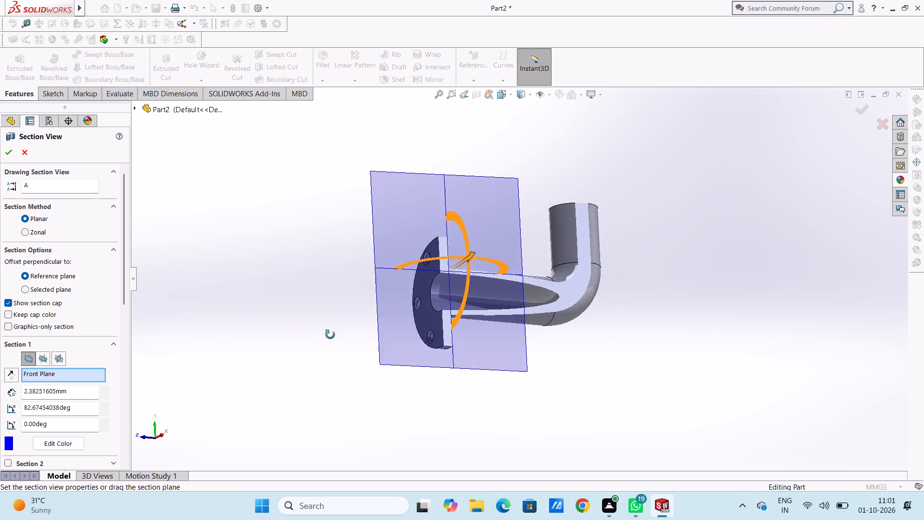
{"action": "middle_click_drag", "start_coordinate": [330, 335], "coordinate": [328, 363]}
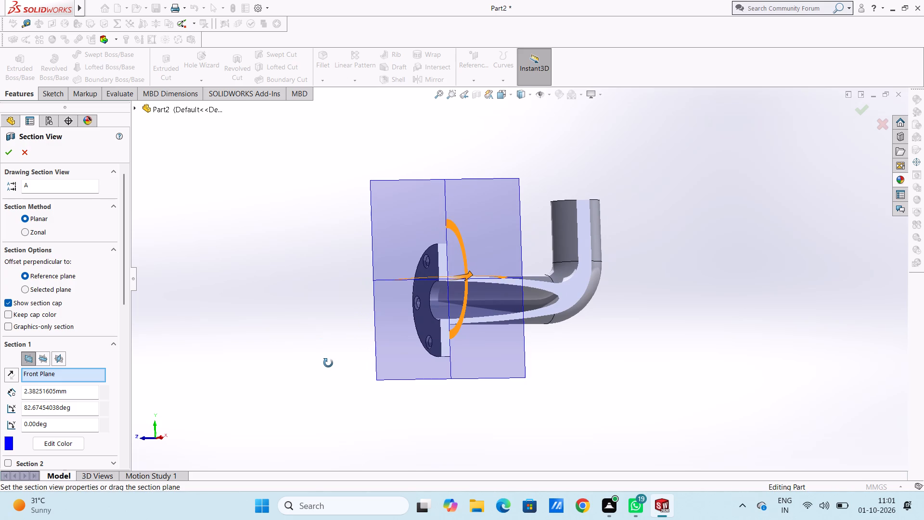
{"action": "middle_click_drag", "start_coordinate": [328, 363], "coordinate": [306, 385]}
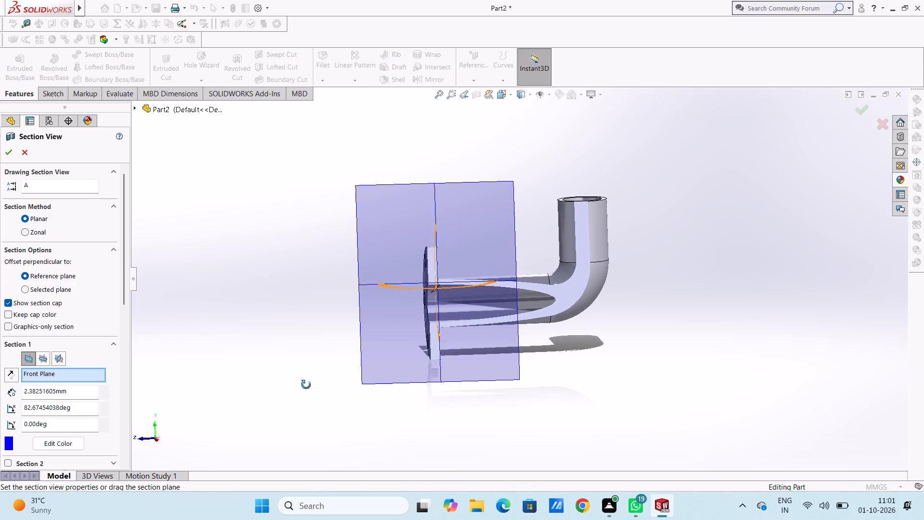
{"action": "middle_click_drag", "start_coordinate": [306, 385], "coordinate": [306, 384]}
{"action": "left_click_drag", "start_coordinate": [435, 286], "coordinate": [436, 284]}
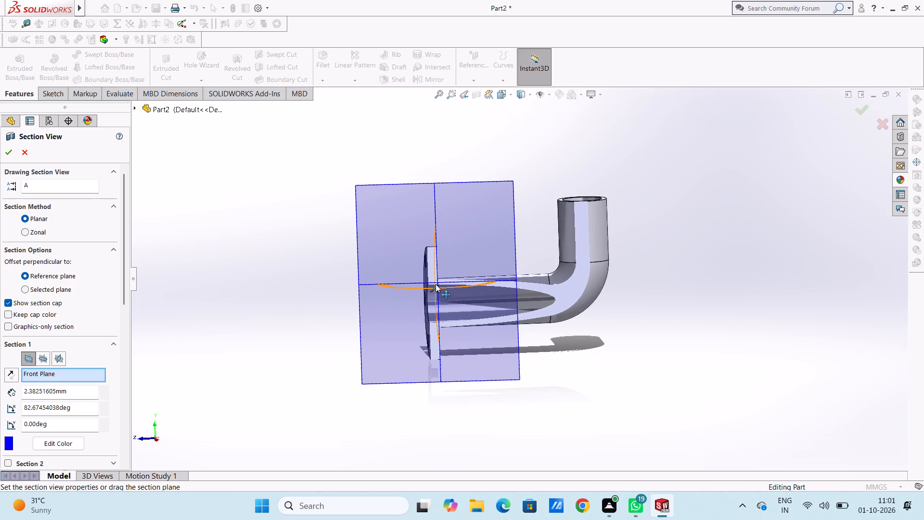
{"action": "left_click_drag", "start_coordinate": [436, 284], "coordinate": [453, 282]}
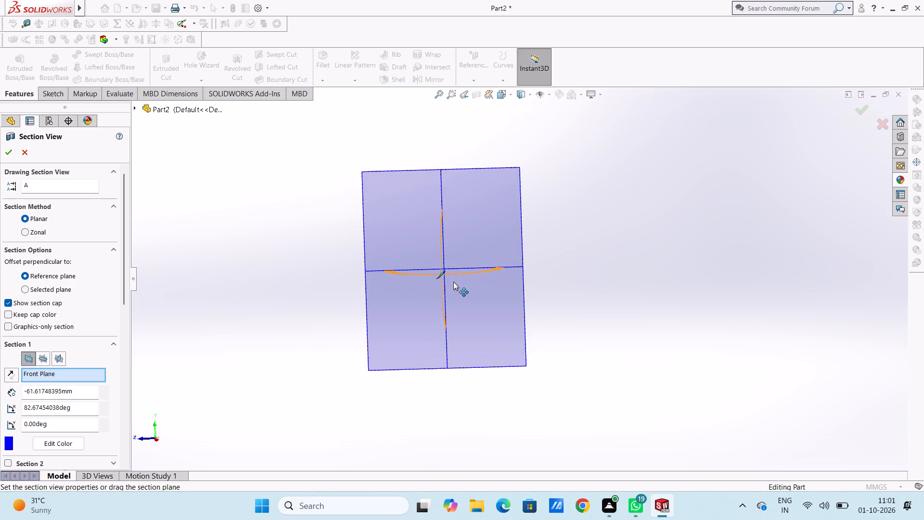
{"action": "left_click_drag", "start_coordinate": [453, 282], "coordinate": [460, 295]}
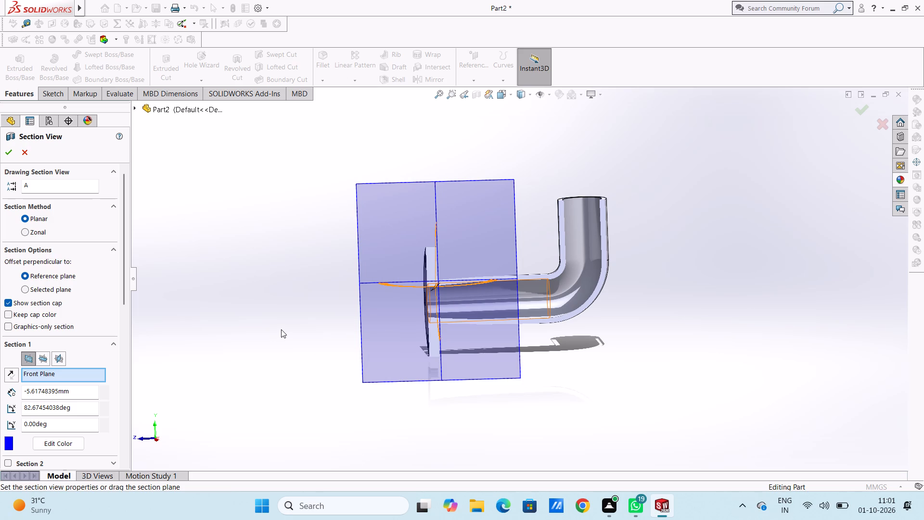
{"action": "key", "text": "Escape"}
{"action": "key", "text": "Escape"}
Examine the complete flanged elbow from several angles, including the flange face, the bend and the open pipe end.
{"action": "scroll", "coordinate": [281, 329], "scroll_direction": "up", "scroll_amount": 2}
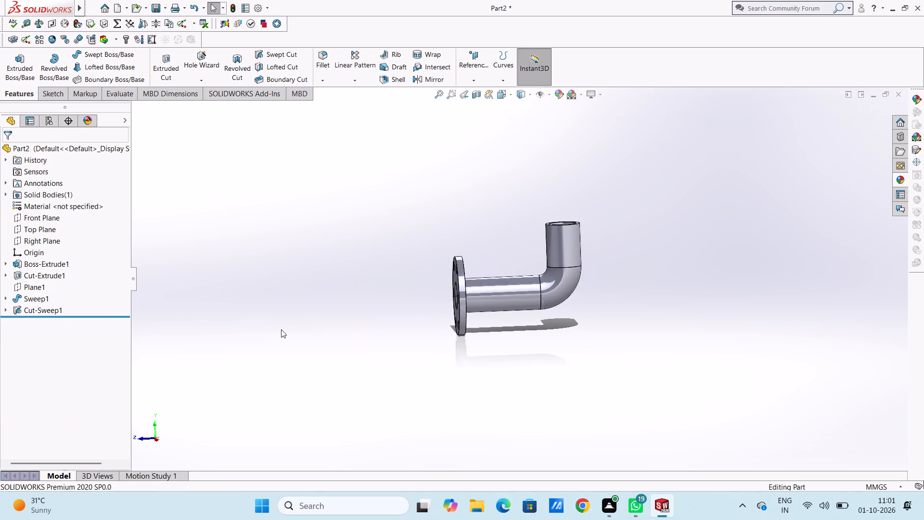
{"action": "middle_click_drag", "start_coordinate": [287, 334], "coordinate": [325, 411]}
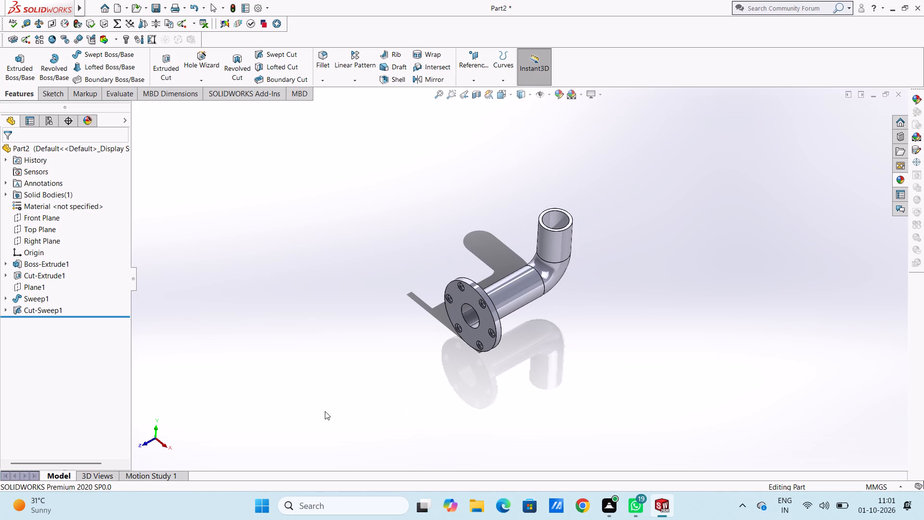
{"action": "middle_click_drag", "start_coordinate": [320, 414], "coordinate": [291, 352]}
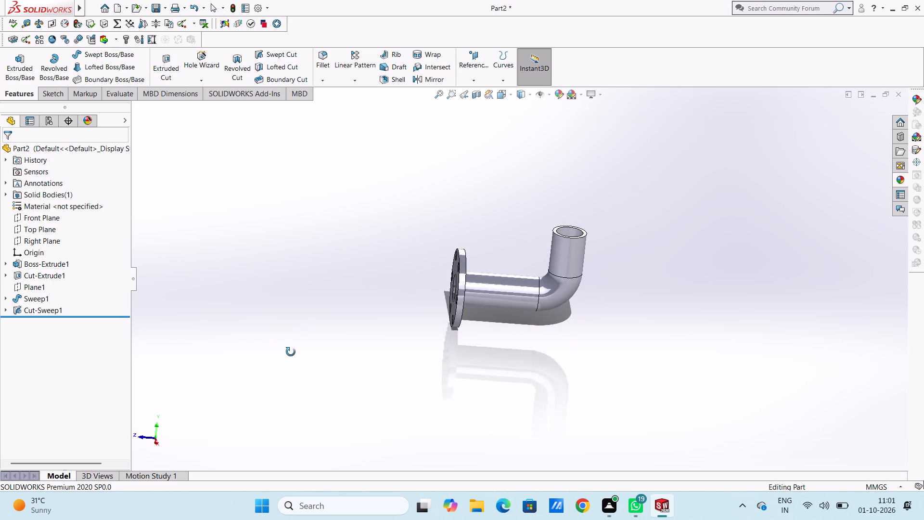
{"action": "middle_click_drag", "start_coordinate": [291, 352], "coordinate": [271, 359]}
{"action": "middle_click", "coordinate": [269, 358]}
{"action": "middle_click", "coordinate": [268, 358]}
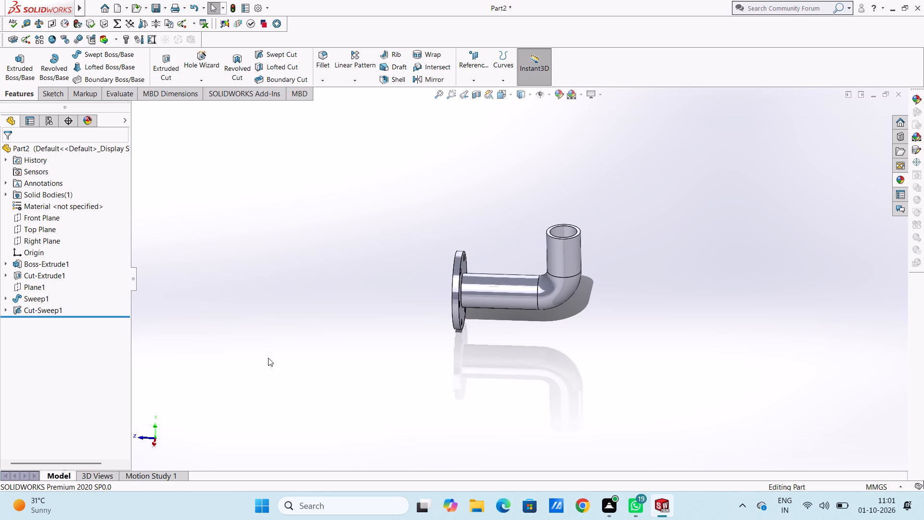
{"action": "middle_click_drag", "start_coordinate": [273, 357], "coordinate": [357, 384]}
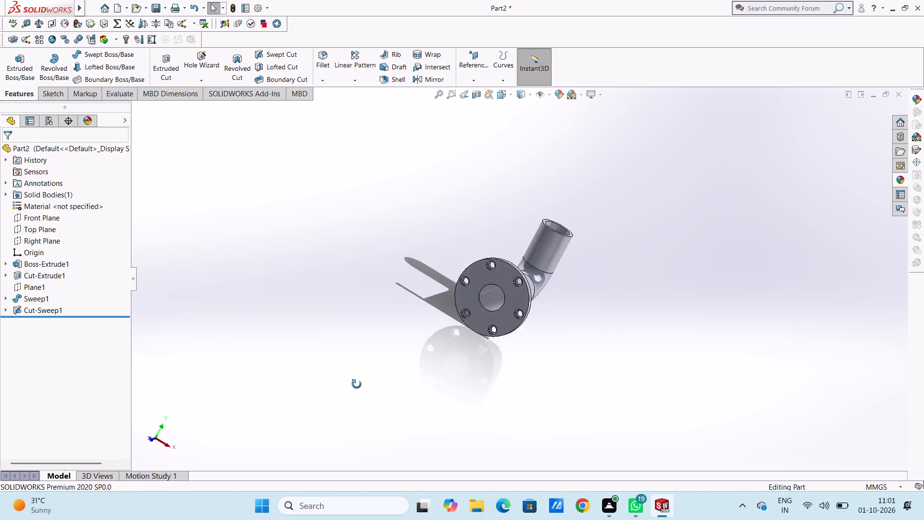
{"action": "middle_click_drag", "start_coordinate": [357, 384], "coordinate": [308, 422]}
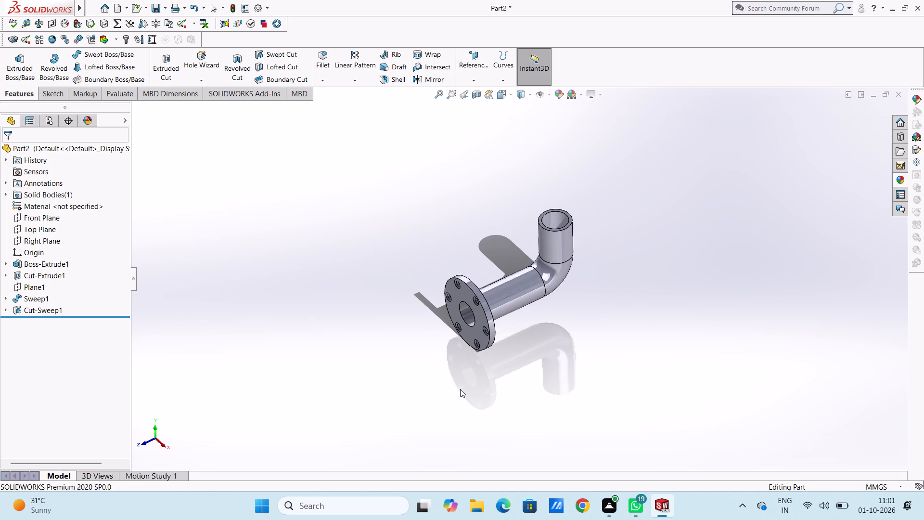
{"action": "scroll", "coordinate": [526, 307], "scroll_direction": "down", "scroll_amount": 3}
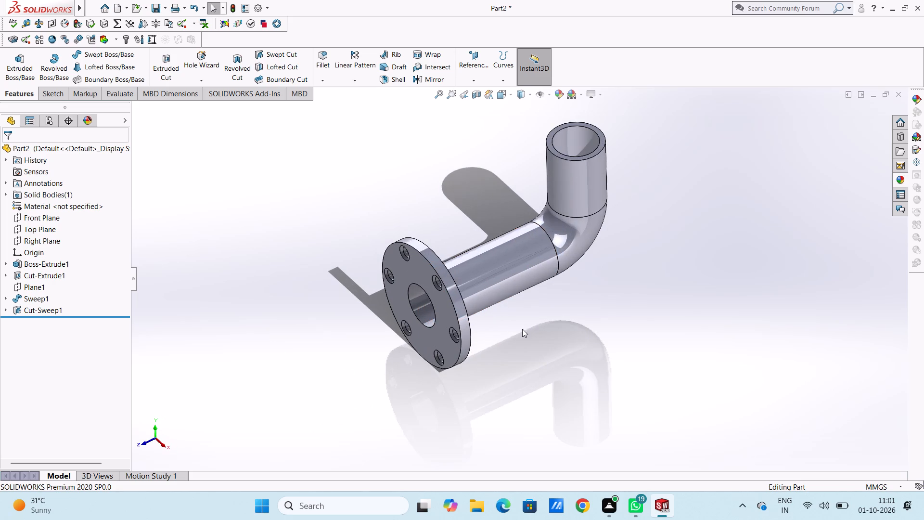
{"action": "middle_click_drag", "start_coordinate": [469, 238], "coordinate": [470, 187]}
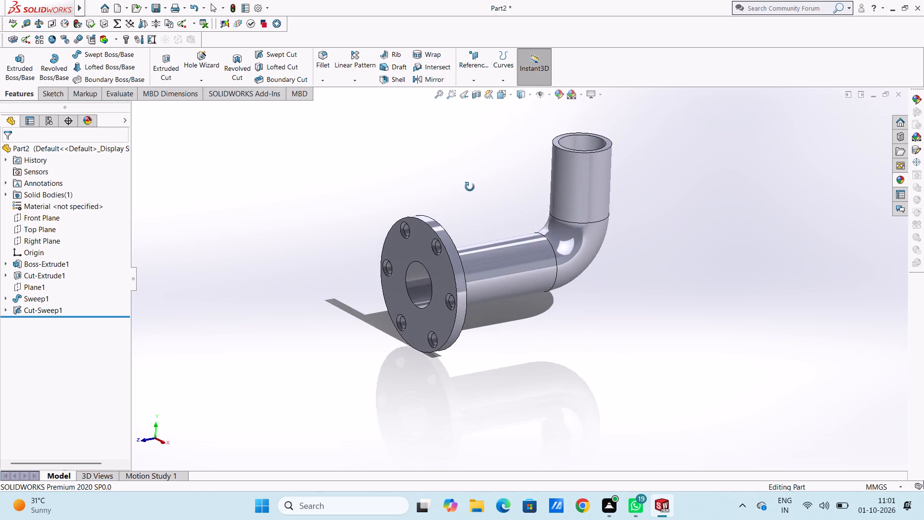
{"action": "middle_click_drag", "start_coordinate": [470, 187], "coordinate": [467, 200]}
{"action": "middle_click", "coordinate": [464, 202]}
{"action": "middle_click_drag", "start_coordinate": [456, 205], "coordinate": [449, 227]}
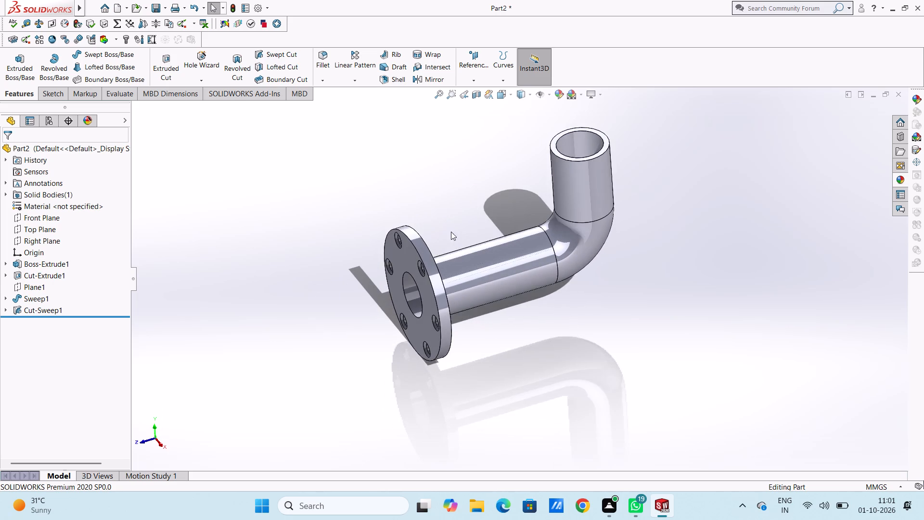
{"action": "scroll", "coordinate": [477, 275], "scroll_direction": "down", "scroll_amount": 4}
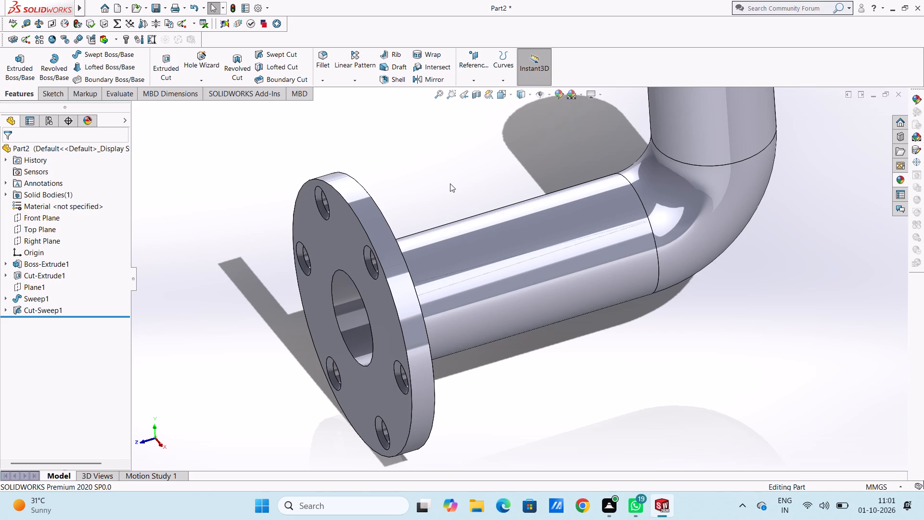
{"action": "scroll", "coordinate": [450, 183], "scroll_direction": "up", "scroll_amount": 3}
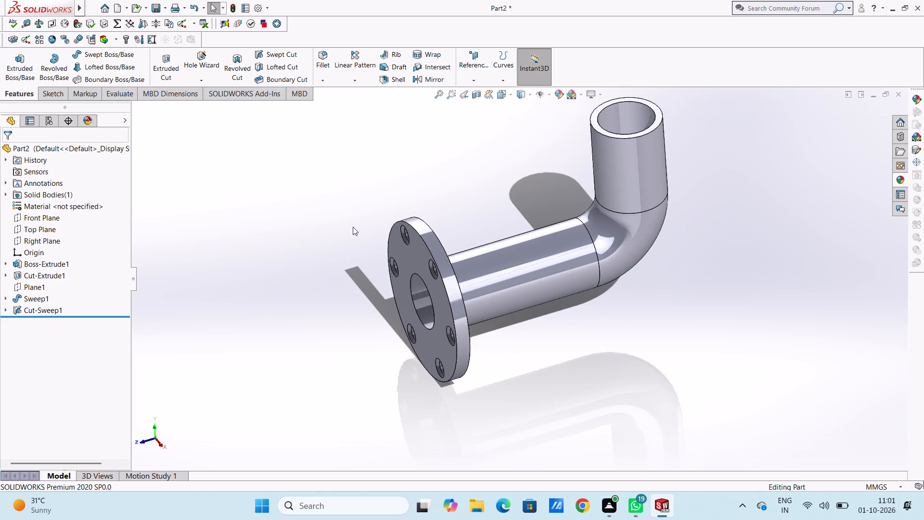
Start a reference plane parallel to the Top Plane and set its upward offset to 12.5 mm.
{"action": "key", "text": "ctrl+1"}
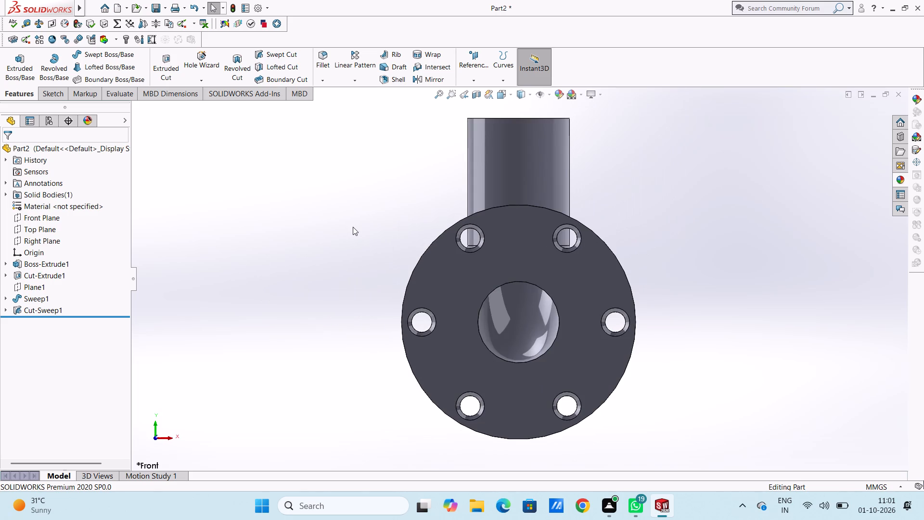
{"action": "key", "text": "ctrl+4"}
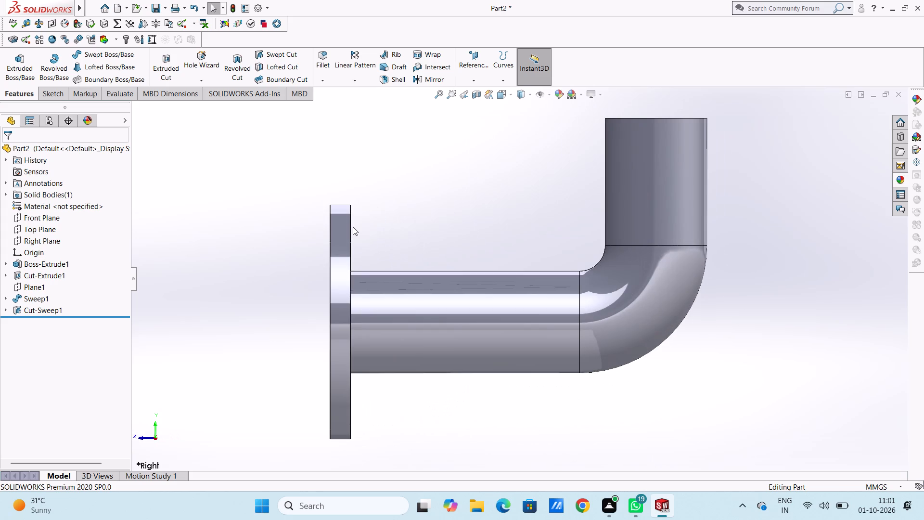
{"action": "left_click", "coordinate": [477, 59]}
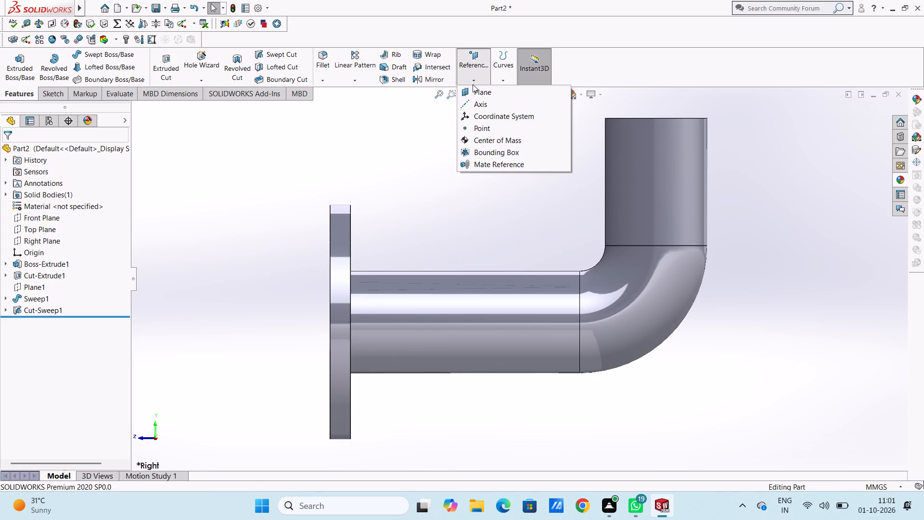
{"action": "left_click", "coordinate": [474, 92]}
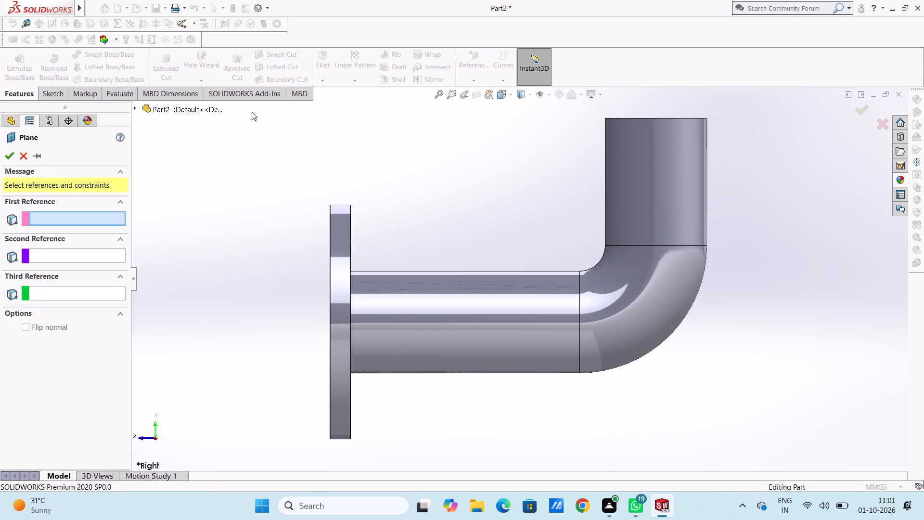
{"action": "left_click", "coordinate": [183, 106]}
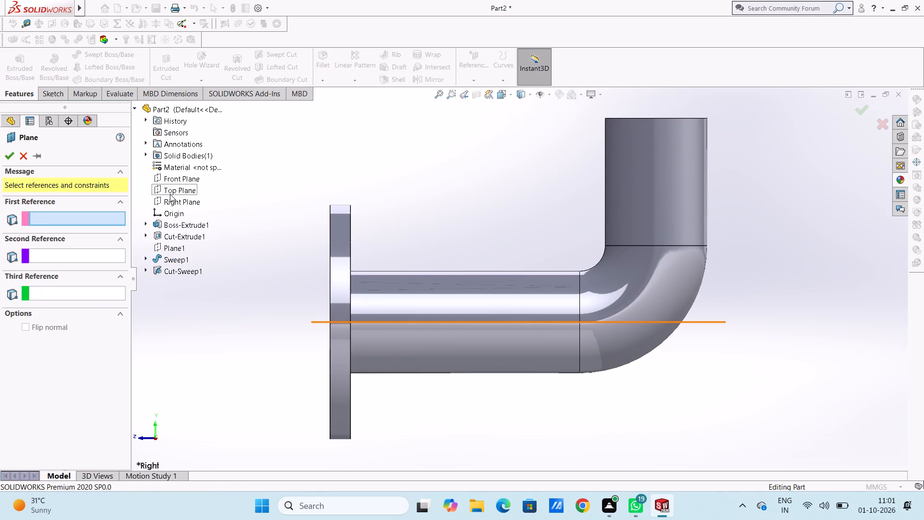
{"action": "left_click", "coordinate": [170, 194]}
{"action": "double_click", "coordinate": [75, 302]}
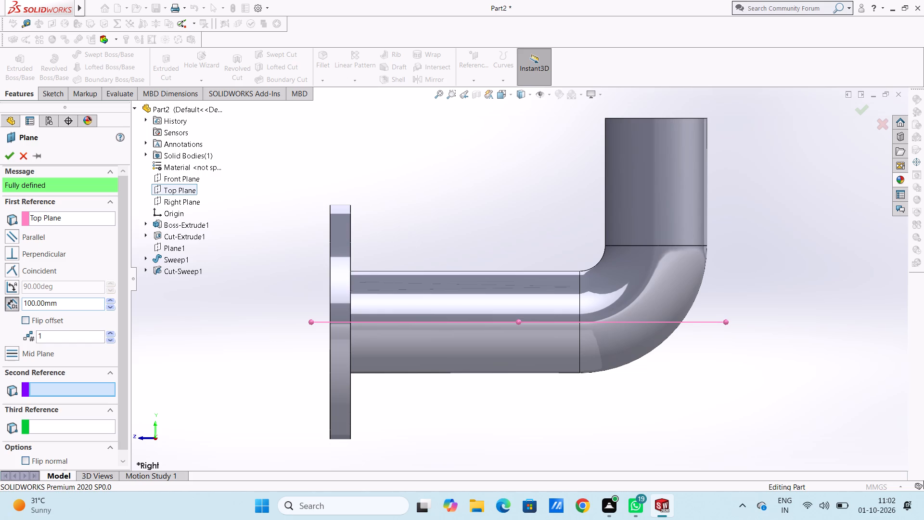
{"action": "type", "text": "12.5"}
{"action": "key", "text": "Return"}
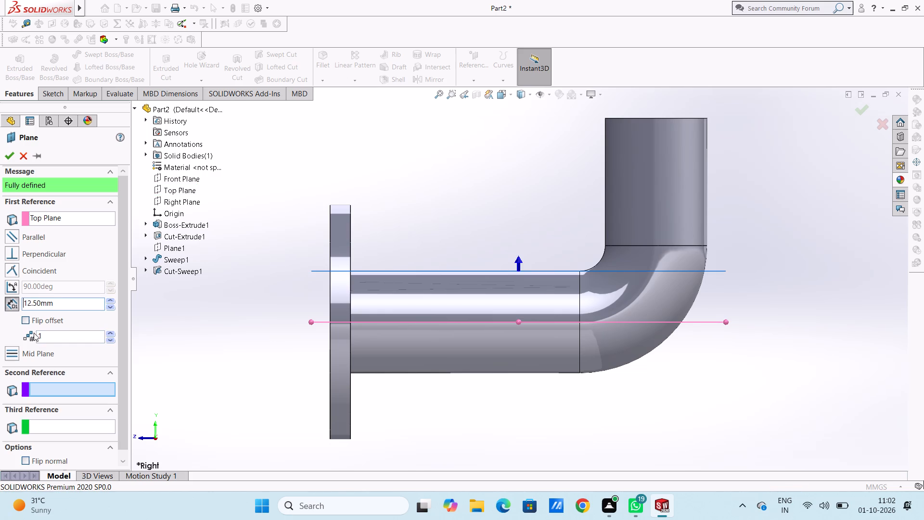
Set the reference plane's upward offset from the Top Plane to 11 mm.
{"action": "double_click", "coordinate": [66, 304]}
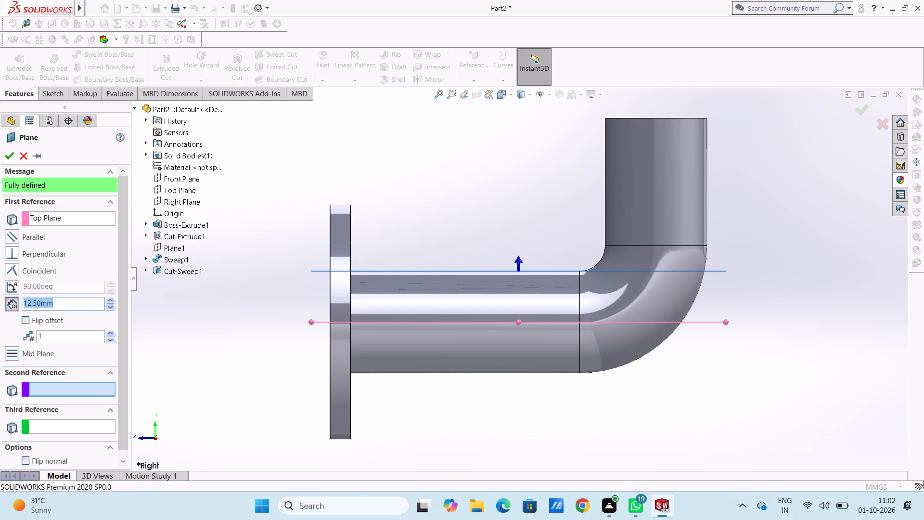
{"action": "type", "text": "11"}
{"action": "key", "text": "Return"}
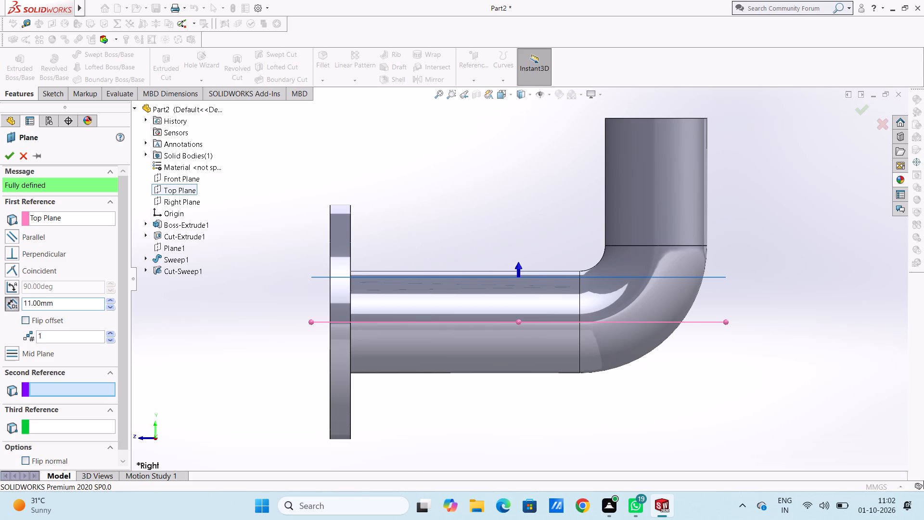
Set the reference plane's offset above the Top Plane to 10 mm and create the plane.
{"action": "type", "text": "10"}
{"action": "key", "text": "Return"}
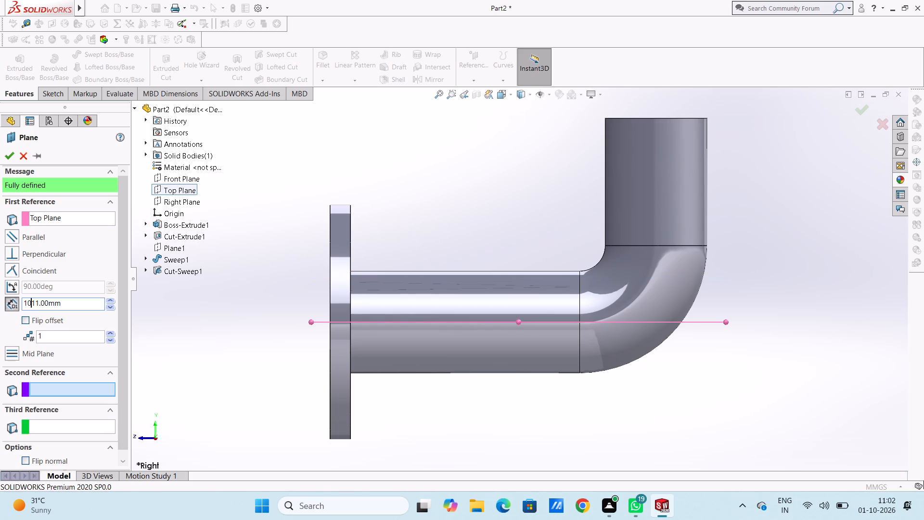
{"action": "key", "text": "BackSpace"}
{"action": "key", "text": "BackSpace"}
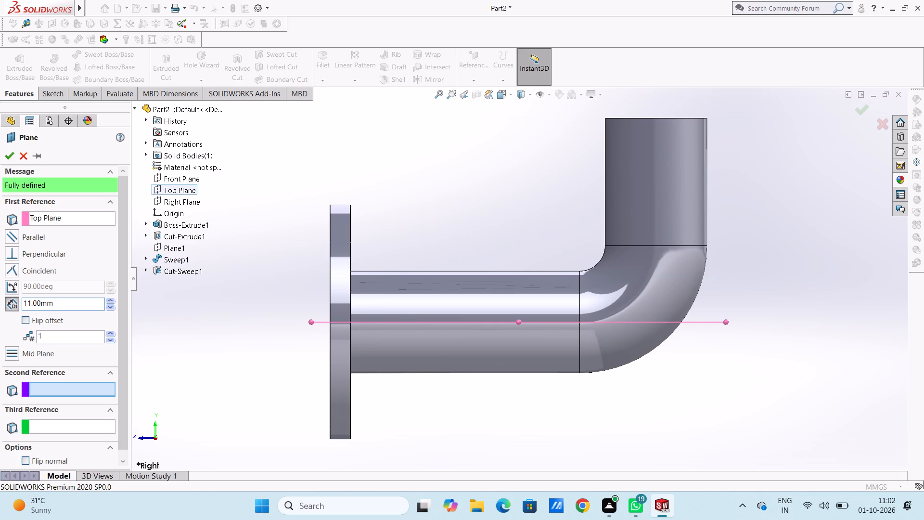
{"action": "double_click", "coordinate": [74, 306]}
{"action": "type", "text": "10"}
{"action": "key", "text": "Return"}
{"action": "left_click", "coordinate": [10, 155]}
{"action": "left_click", "coordinate": [217, 229]}
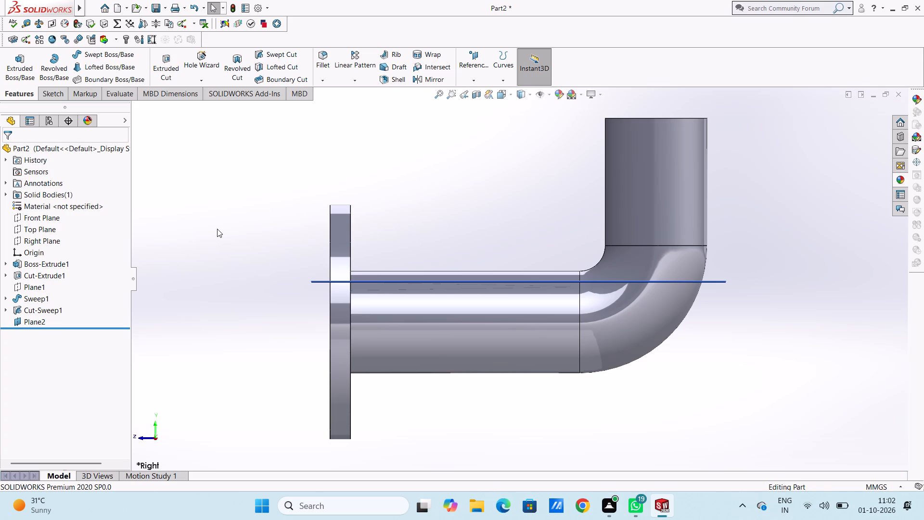
On the new offset plane, sketch concentric circles of radius 10 mm and 12.5 mm on the straight pipe's centreline, about 15.8 mm from the origin.
{"action": "scroll", "coordinate": [217, 229], "scroll_direction": "up", "scroll_amount": 2}
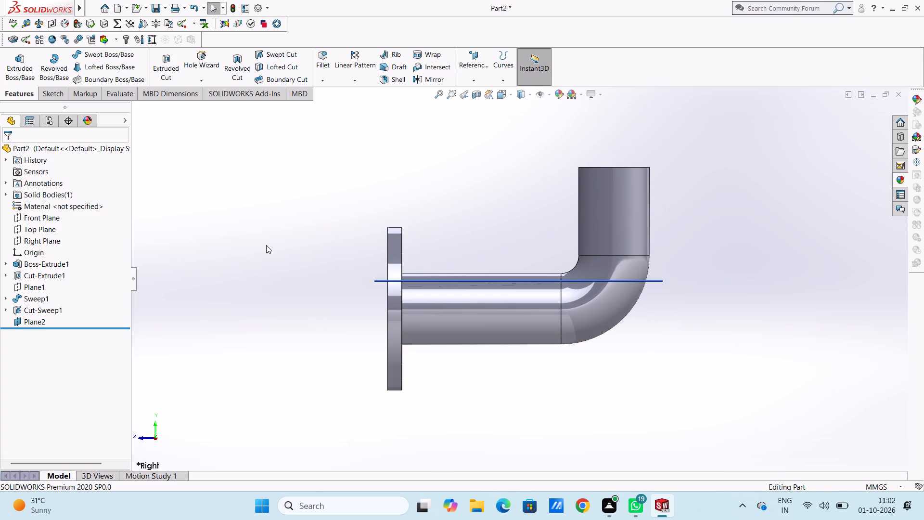
{"action": "key", "text": "ctrl+5"}
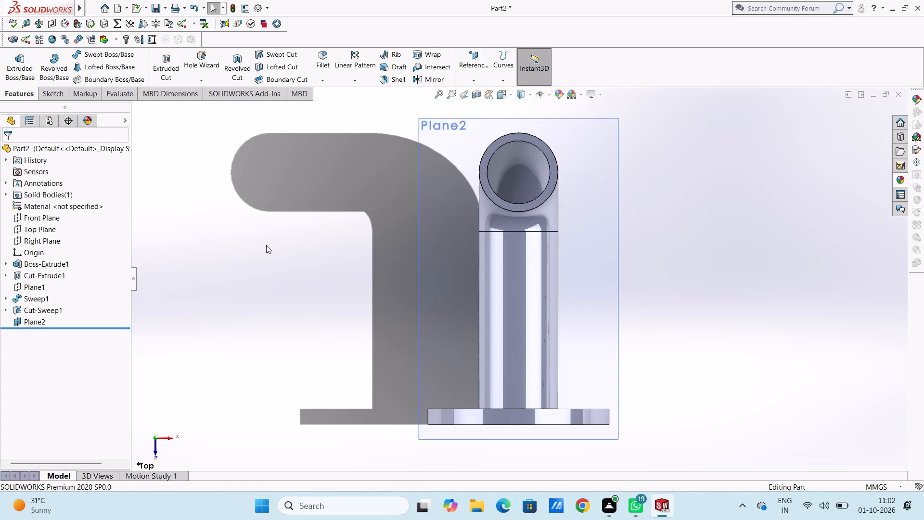
{"action": "left_click", "coordinate": [449, 303]}
{"action": "left_click", "coordinate": [490, 277]}
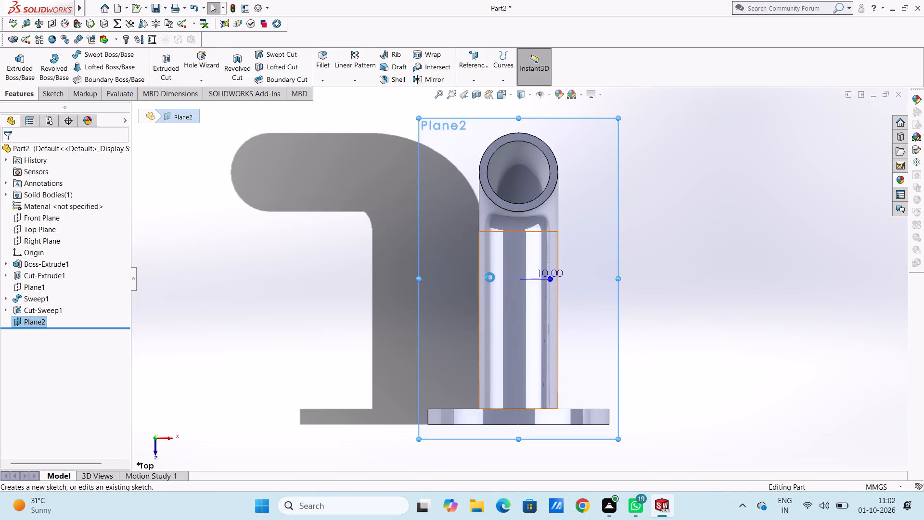
{"action": "left_click", "coordinate": [368, 336]}
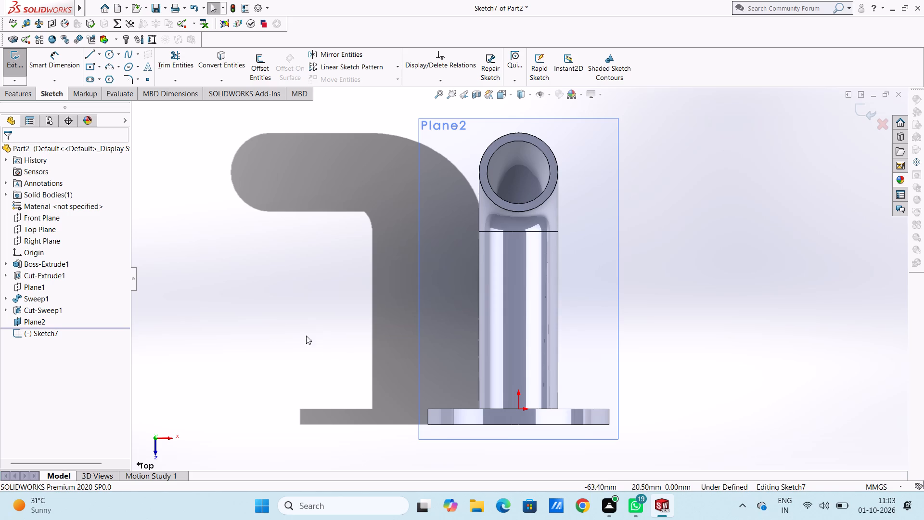
{"action": "left_click", "coordinate": [112, 52]}
{"action": "left_click", "coordinate": [105, 55]}
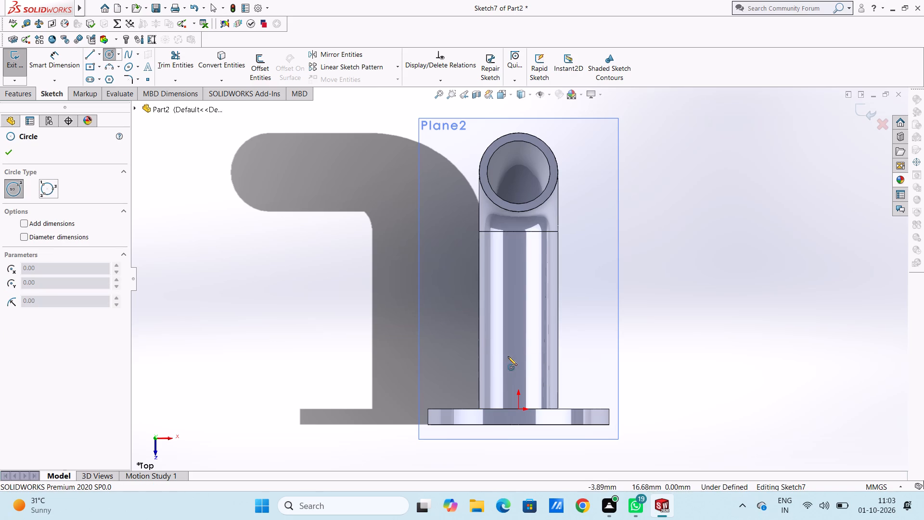
{"action": "left_click", "coordinate": [518, 359]}
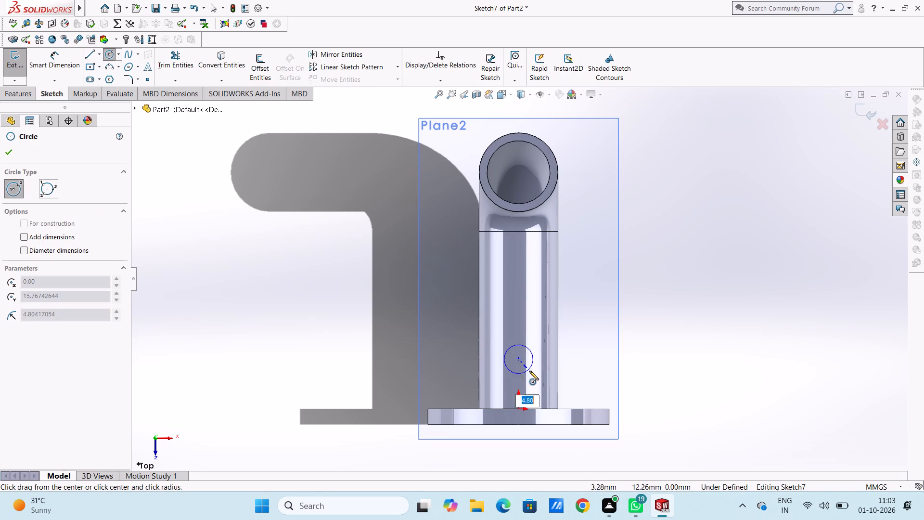
{"action": "type", "text": "10"}
{"action": "key", "text": "Return"}
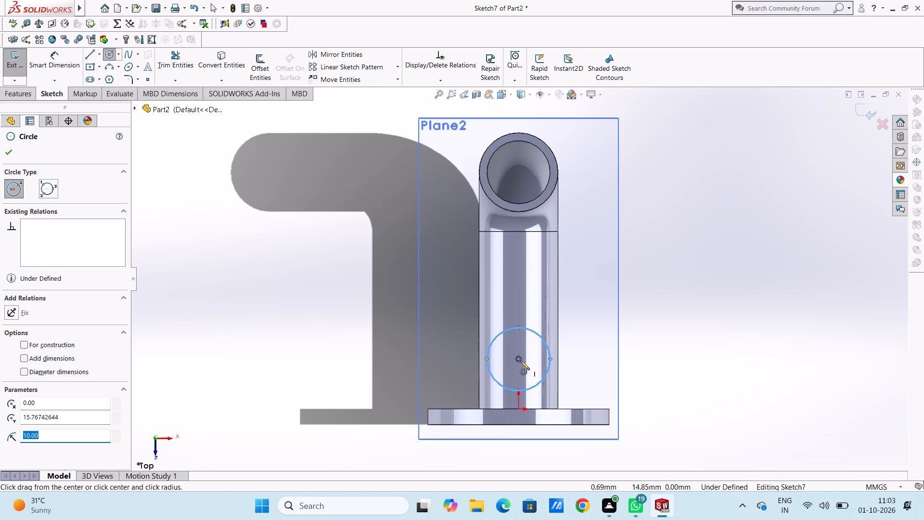
{"action": "left_click", "coordinate": [519, 358]}
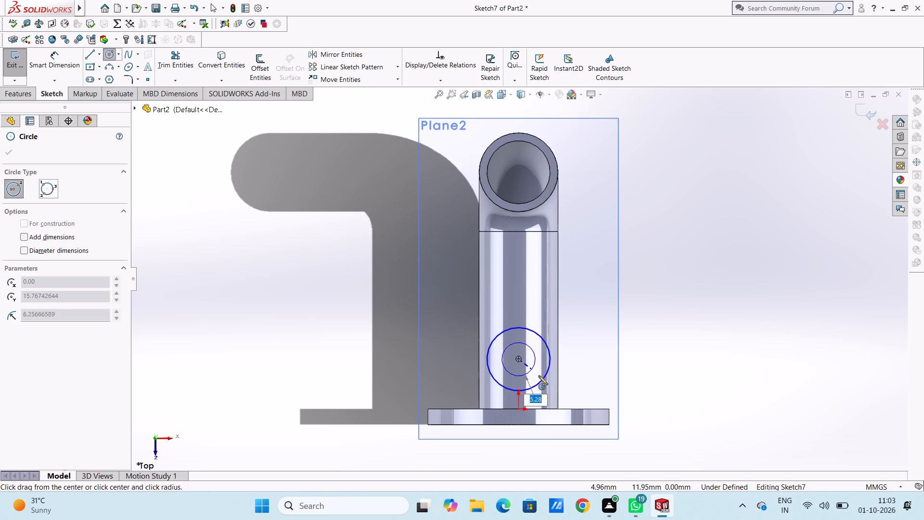
{"action": "type", "text": "12.5"}
{"action": "key", "text": "Return"}
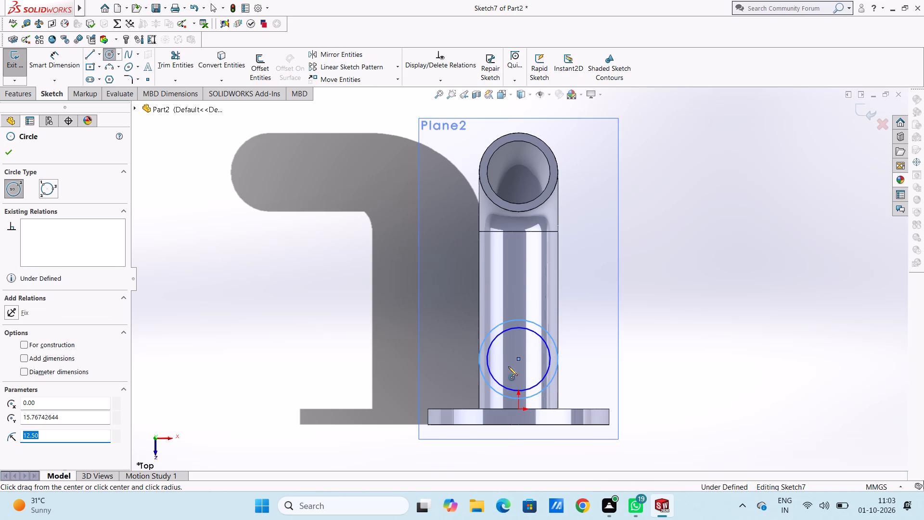
{"action": "left_click", "coordinate": [8, 154]}
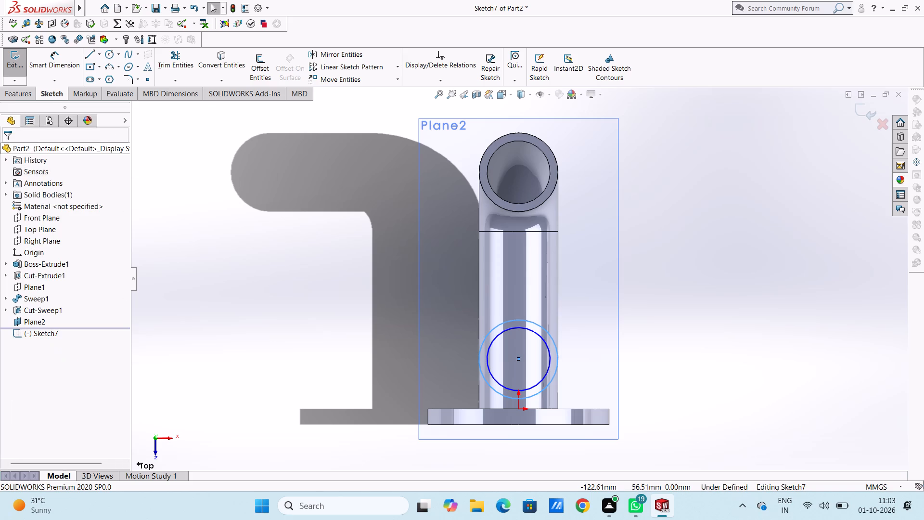
Dimension the diameters of the outer and inner circles, accepting their drawn sizes.
{"action": "left_click", "coordinate": [68, 61]}
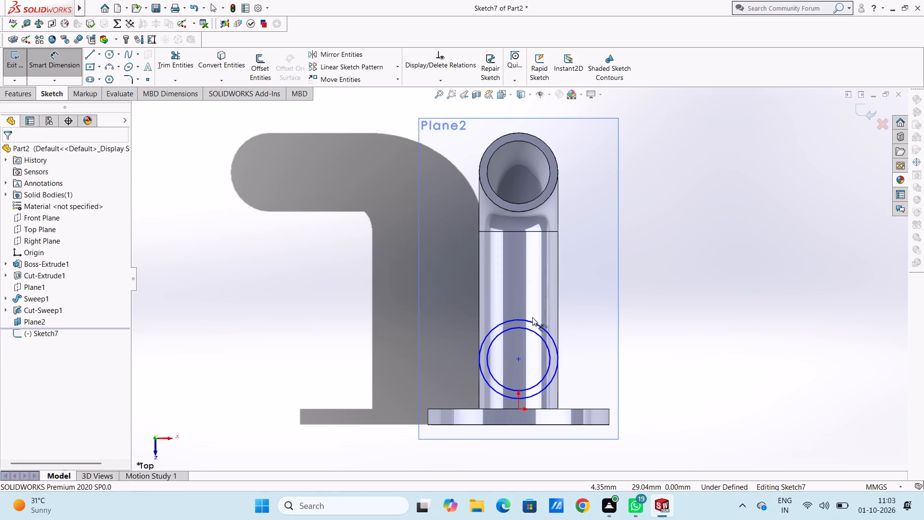
{"action": "left_click", "coordinate": [534, 321]}
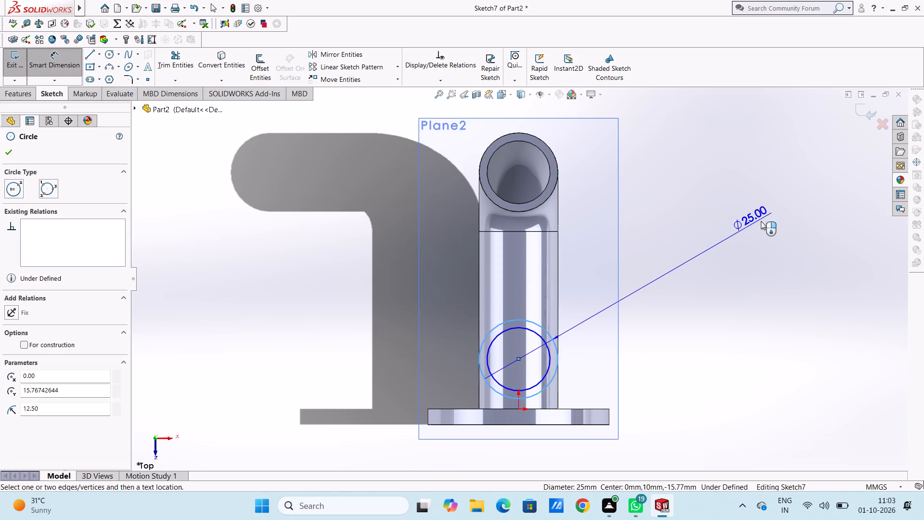
{"action": "left_click", "coordinate": [767, 219]}
{"action": "left_click", "coordinate": [726, 203]}
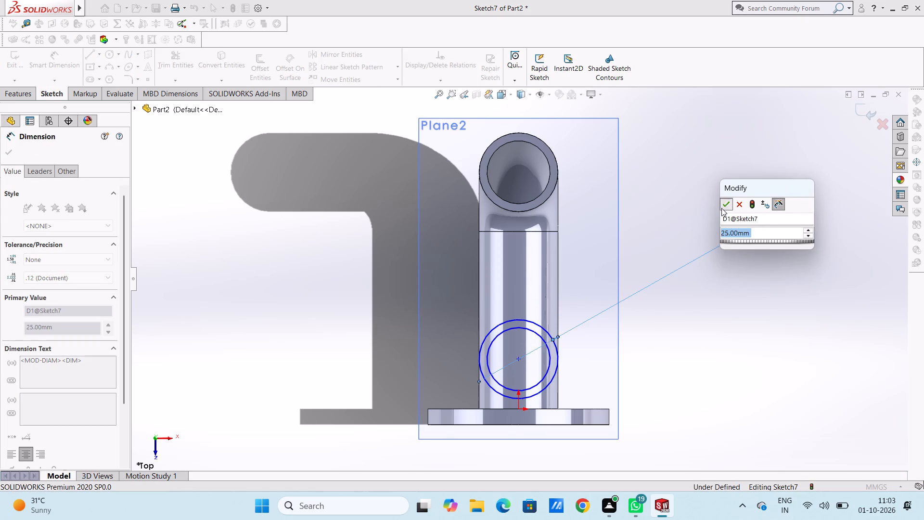
{"action": "left_click", "coordinate": [712, 213]}
{"action": "left_click", "coordinate": [549, 366]}
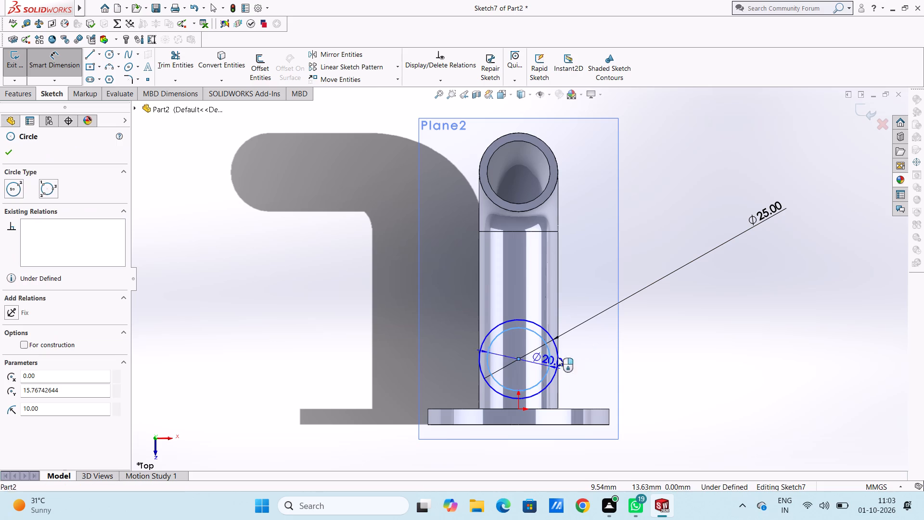
{"action": "left_click", "coordinate": [812, 244]}
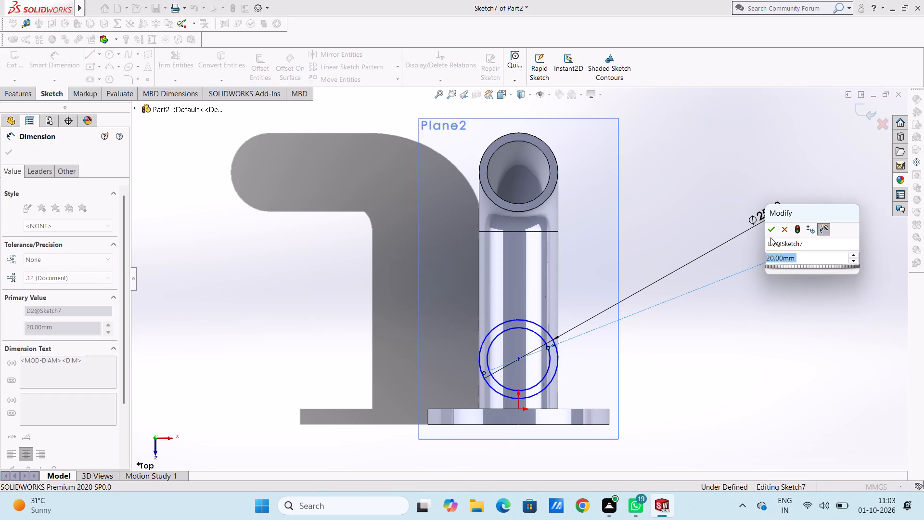
{"action": "left_click", "coordinate": [770, 232]}
{"action": "left_click", "coordinate": [671, 226]}
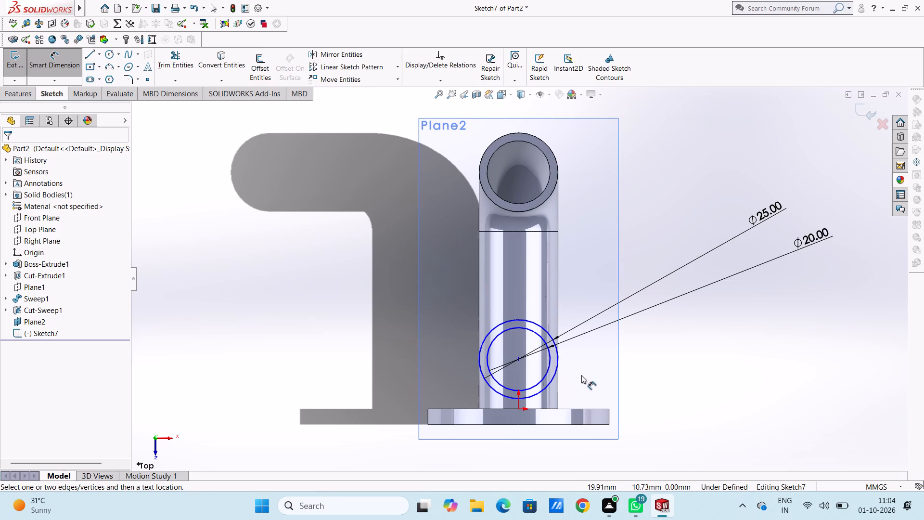
Dimension the distance from the origin to the circles' common centre along the pipe as 18 mm.
{"action": "left_click", "coordinate": [521, 409]}
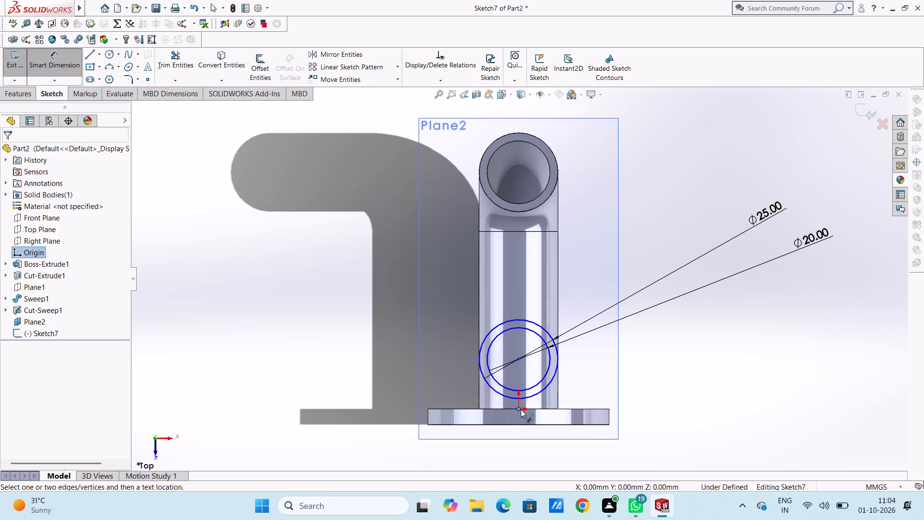
{"action": "left_click", "coordinate": [519, 359]}
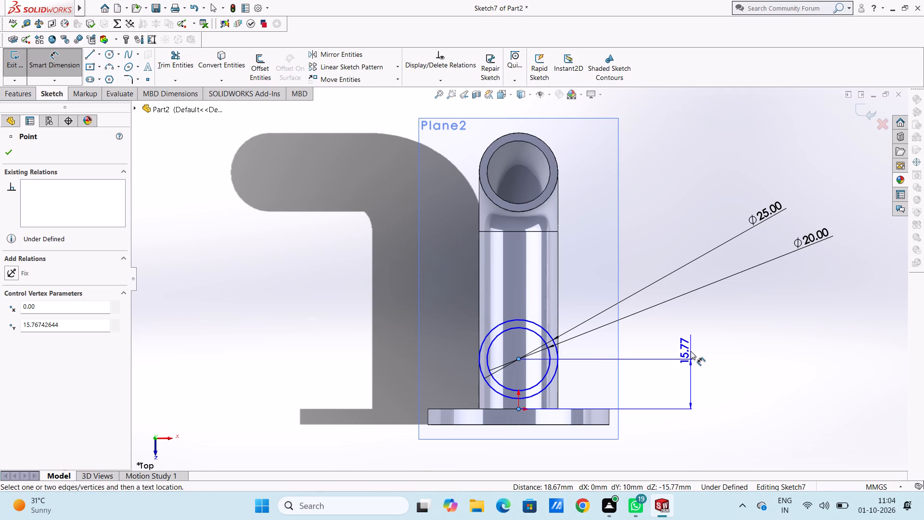
{"action": "left_click", "coordinate": [691, 351]}
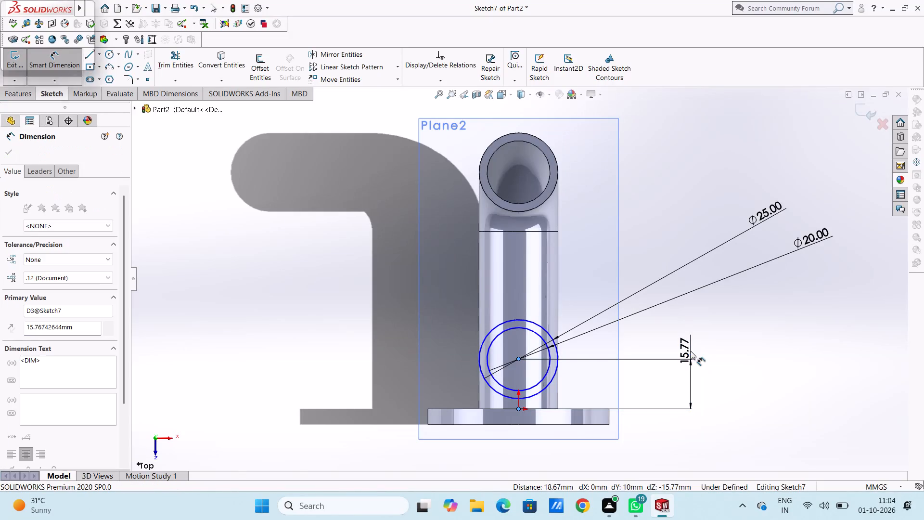
{"action": "type", "text": "18"}
{"action": "key", "text": "Return"}
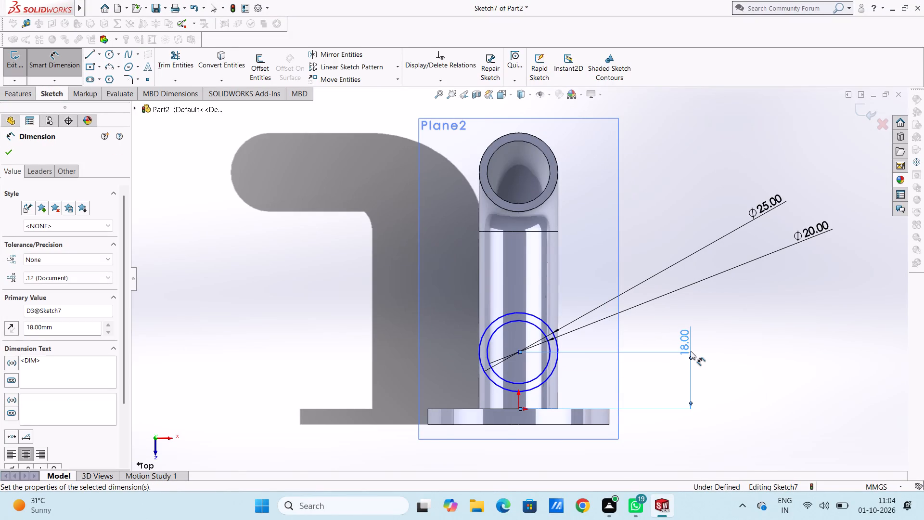
{"action": "left_click", "coordinate": [740, 375]}
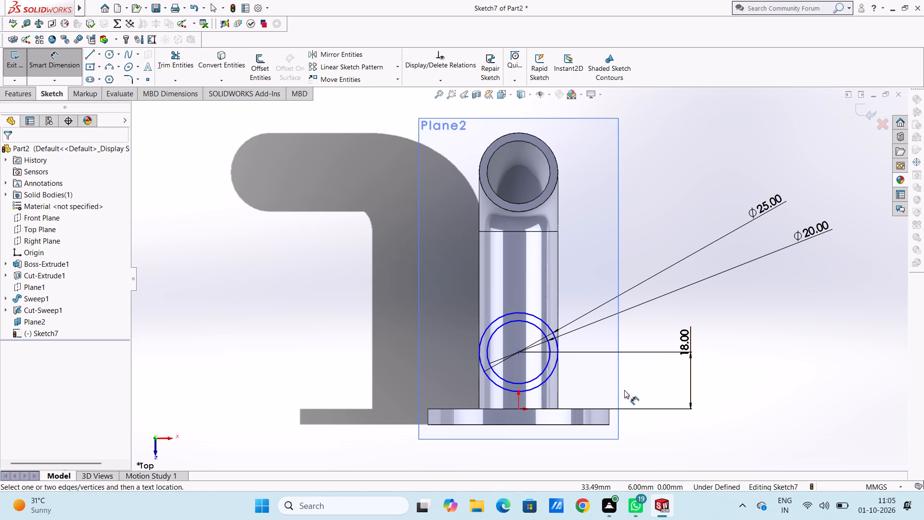
Set the distance between the origin and the circles' centre to 20 mm.
{"action": "double_click", "coordinate": [691, 349]}
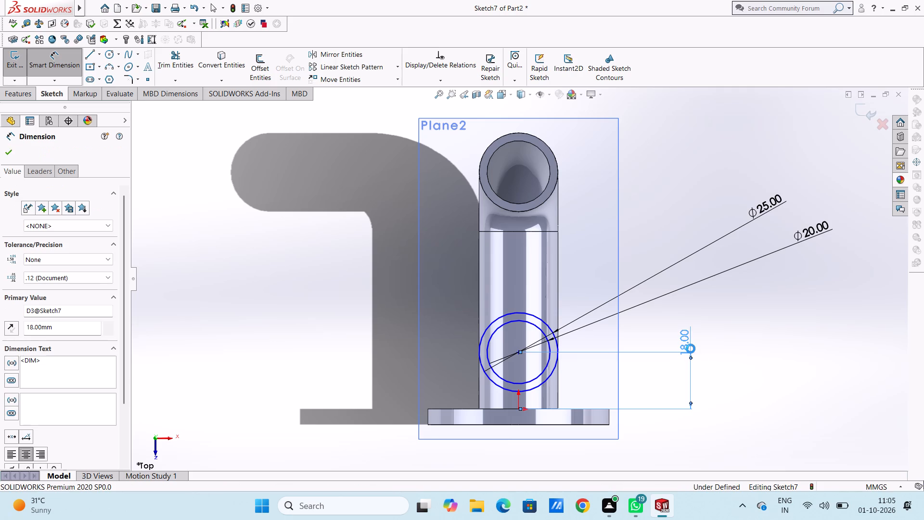
{"action": "type", "text": "20"}
{"action": "key", "text": "Return"}
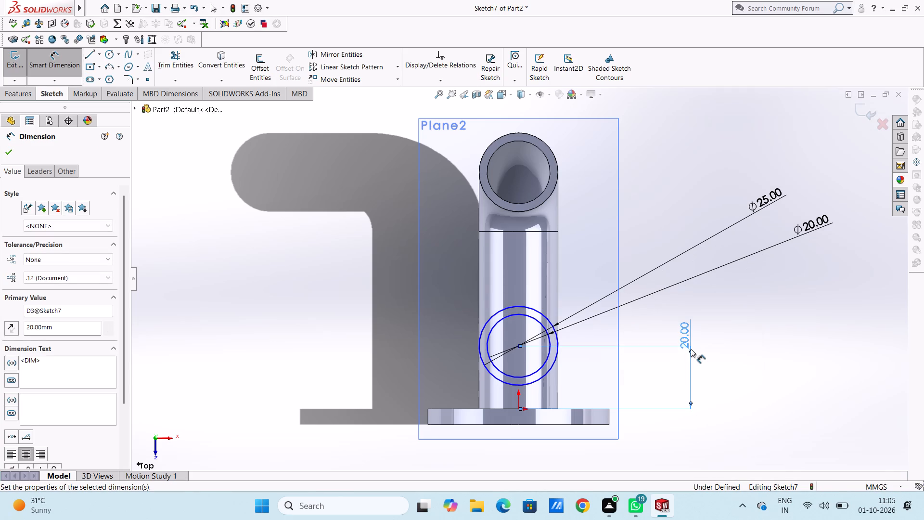
{"action": "left_click", "coordinate": [665, 228]}
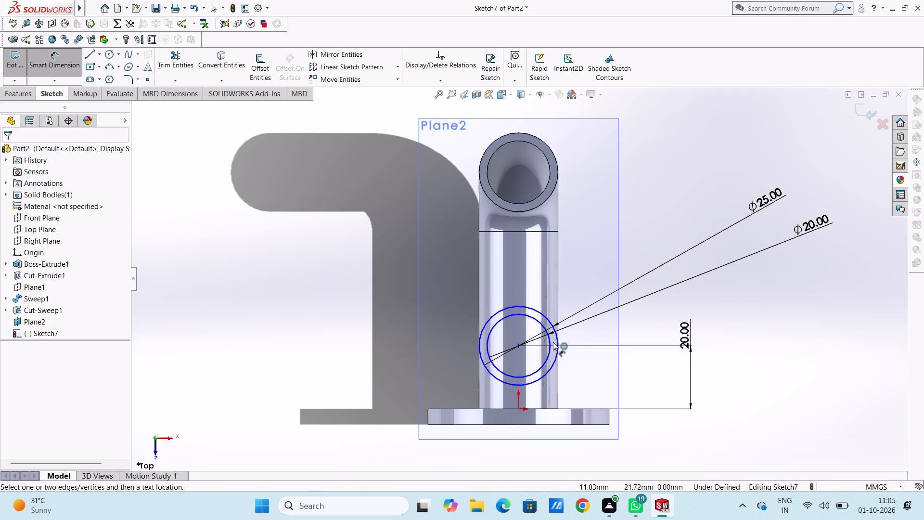
Dimension the circles' centre horizontally to the straight pipe's side edge, accepting the drawn distance, to fix the sketch across the pipe.
{"action": "left_click", "coordinate": [519, 347]}
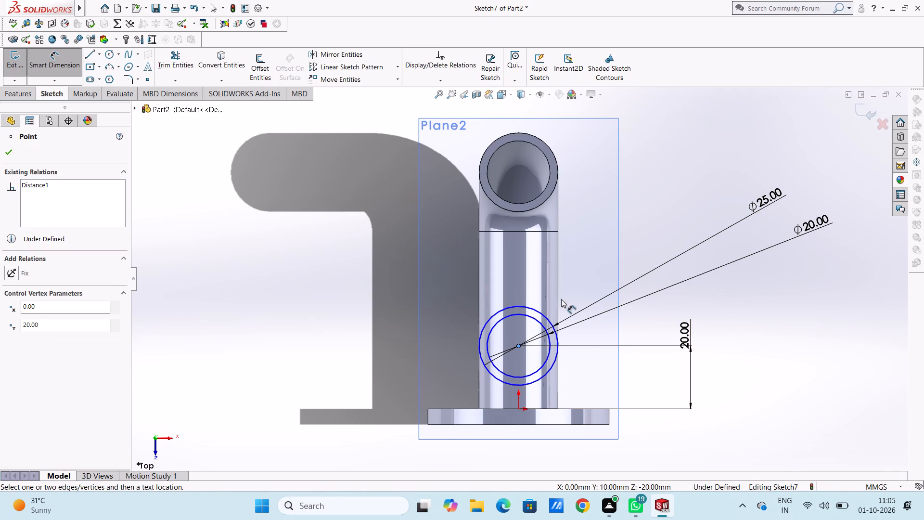
{"action": "left_click", "coordinate": [558, 299]}
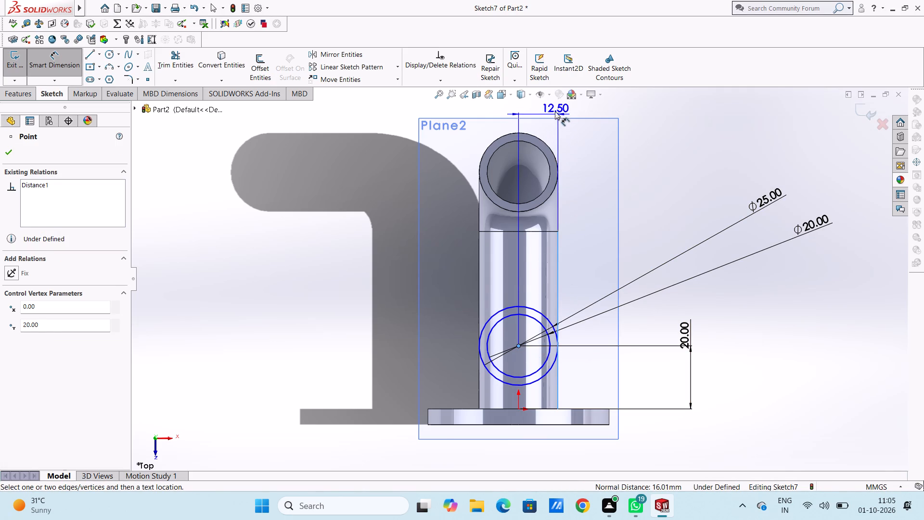
{"action": "left_click", "coordinate": [554, 109]}
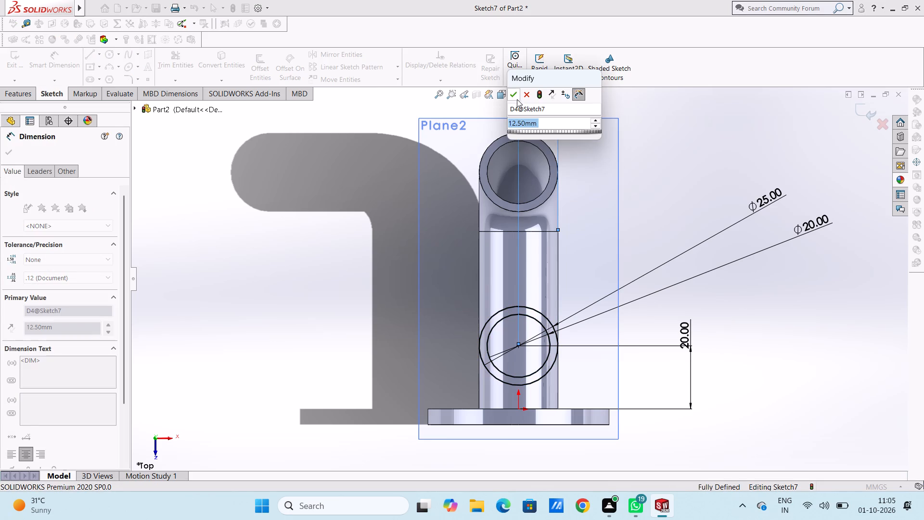
{"action": "left_click", "coordinate": [514, 97]}
{"action": "left_click", "coordinate": [351, 241]}
{"action": "scroll", "coordinate": [551, 461], "scroll_direction": "up", "scroll_amount": 2}
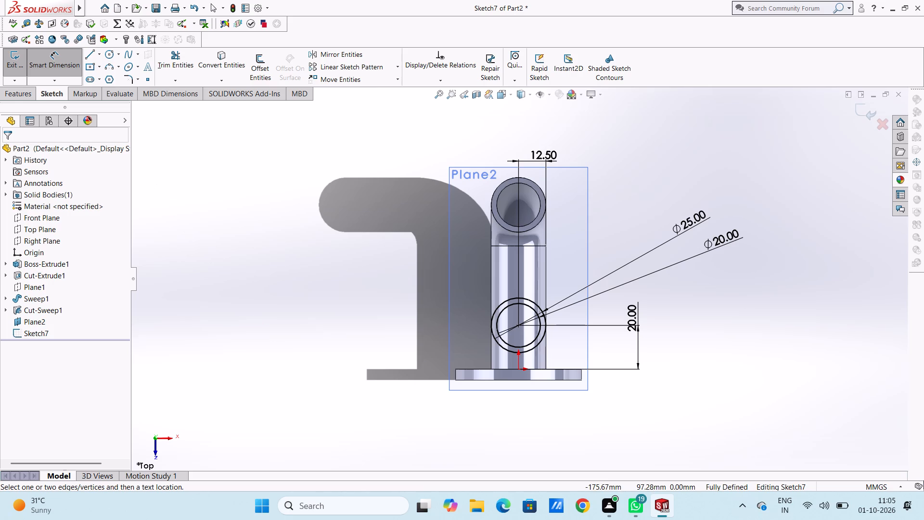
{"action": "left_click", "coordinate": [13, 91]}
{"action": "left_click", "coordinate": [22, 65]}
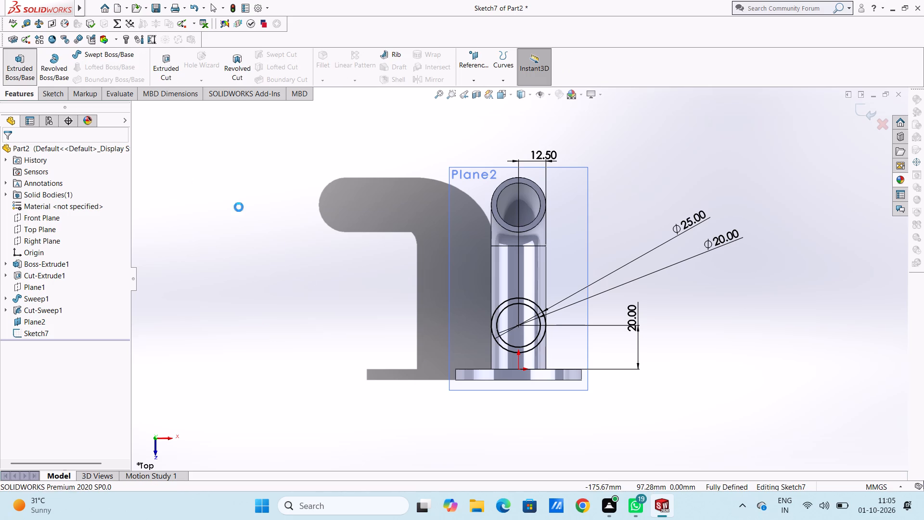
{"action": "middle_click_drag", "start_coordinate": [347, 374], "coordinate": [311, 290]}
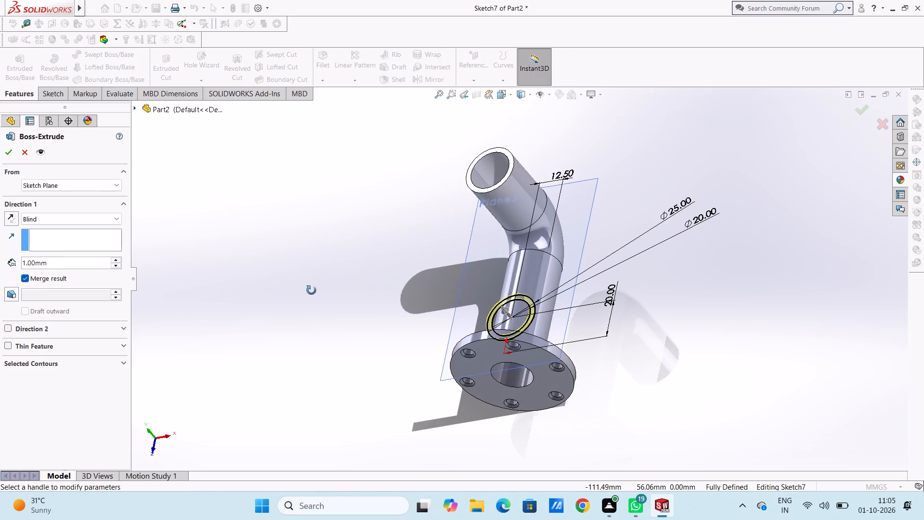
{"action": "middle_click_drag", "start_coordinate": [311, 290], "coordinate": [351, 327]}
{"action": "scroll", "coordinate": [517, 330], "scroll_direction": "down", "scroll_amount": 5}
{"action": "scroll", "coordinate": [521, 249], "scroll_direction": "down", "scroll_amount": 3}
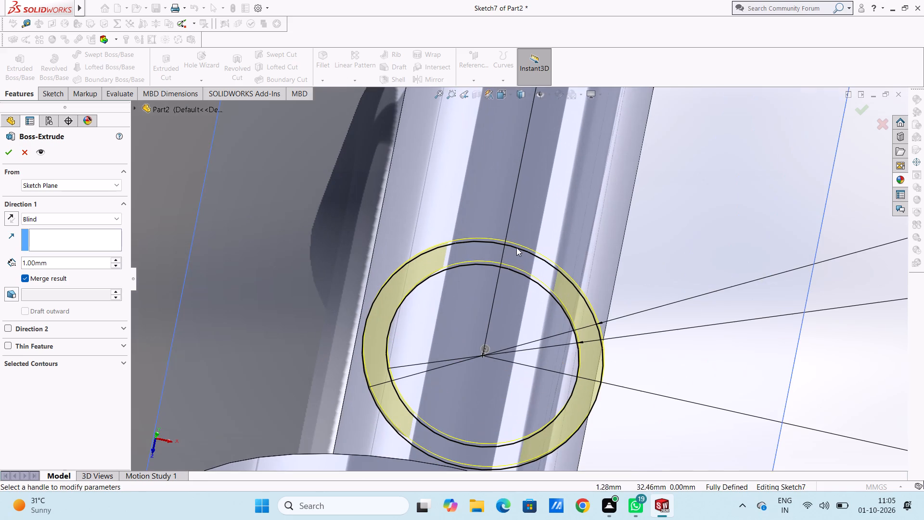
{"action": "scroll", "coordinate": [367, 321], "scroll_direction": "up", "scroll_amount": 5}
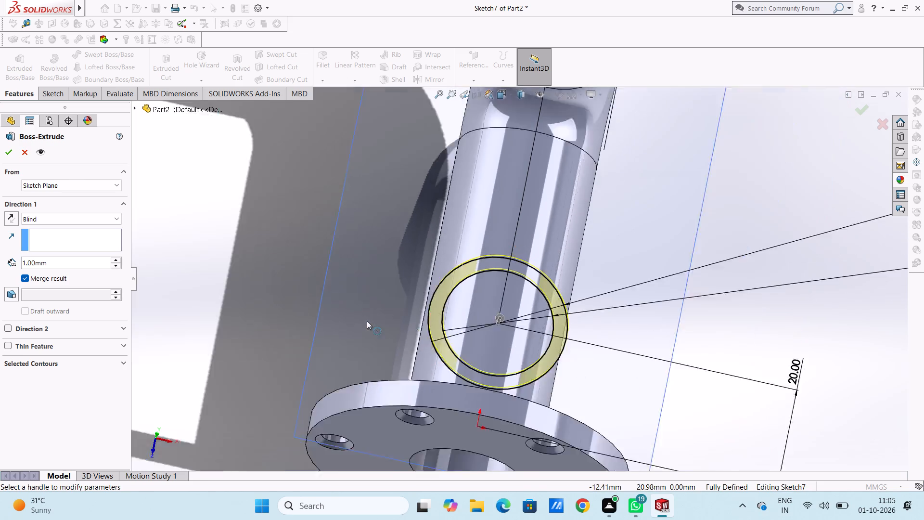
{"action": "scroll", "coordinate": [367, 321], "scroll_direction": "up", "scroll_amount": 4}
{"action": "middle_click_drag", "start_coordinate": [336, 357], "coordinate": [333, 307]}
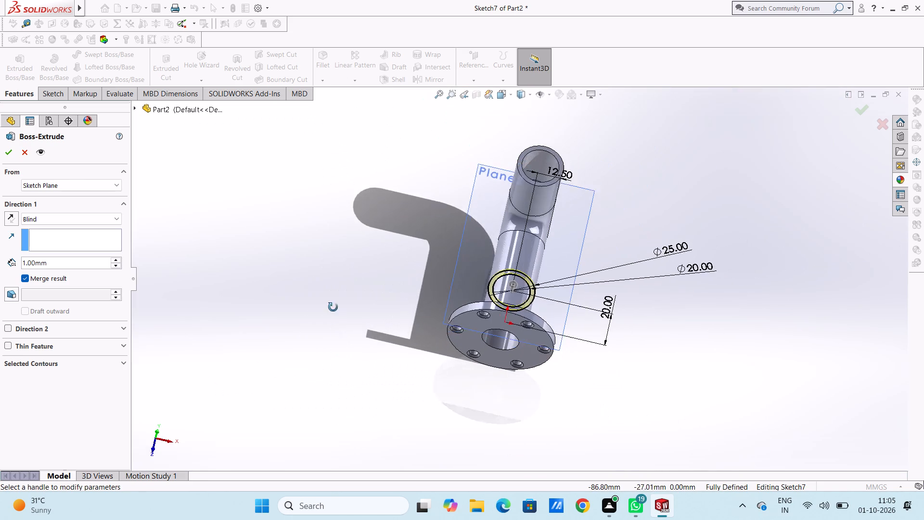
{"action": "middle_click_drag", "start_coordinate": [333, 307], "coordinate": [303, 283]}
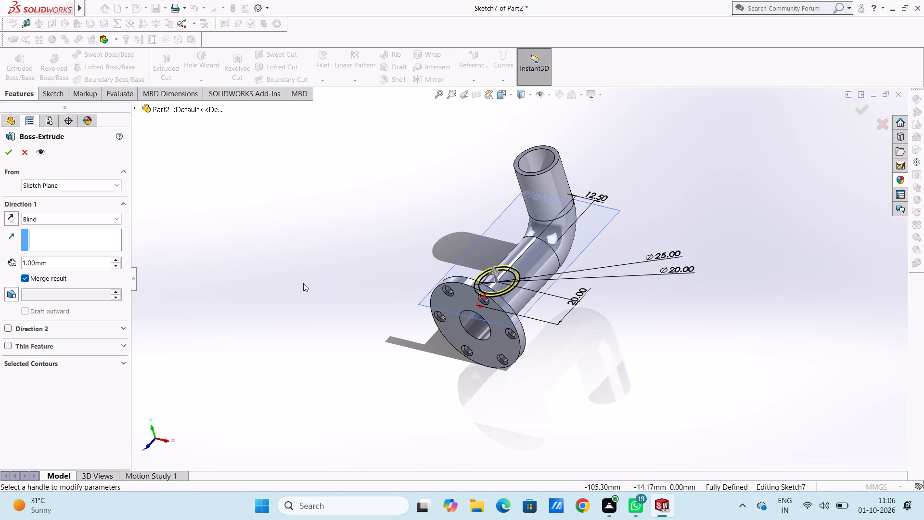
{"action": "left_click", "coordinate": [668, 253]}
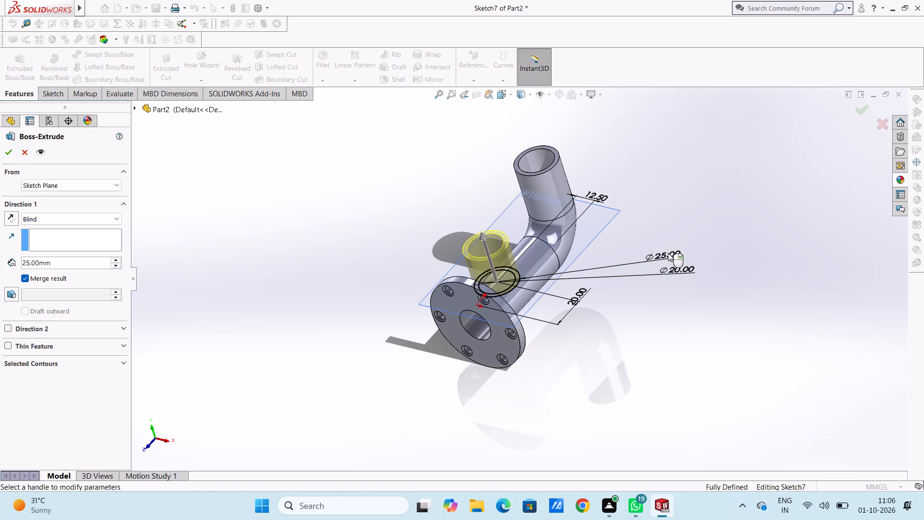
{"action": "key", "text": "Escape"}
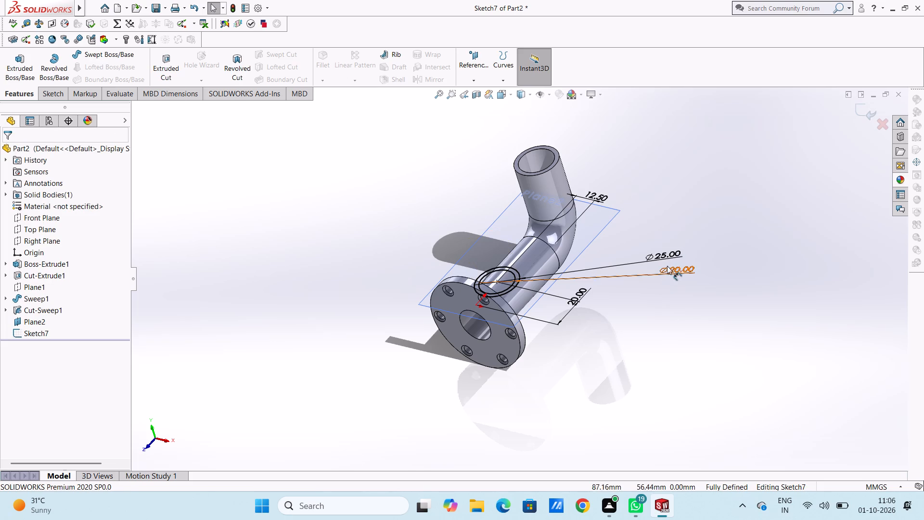
Delete the outer circle's 25 mm diameter dimension and the outer circle itself from the branch sketch.
{"action": "left_click", "coordinate": [667, 255]}
{"action": "key", "text": "Delete"}
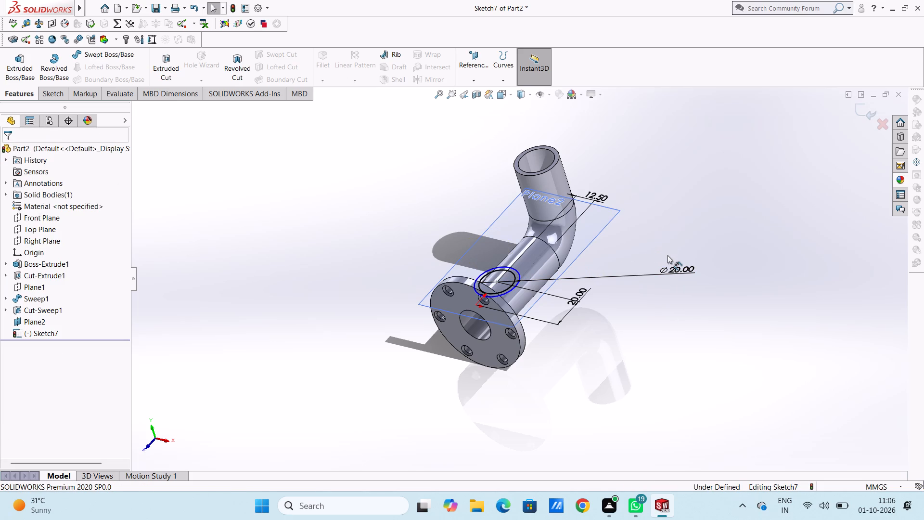
{"action": "left_click", "coordinate": [519, 270]}
{"action": "key", "text": "Delete"}
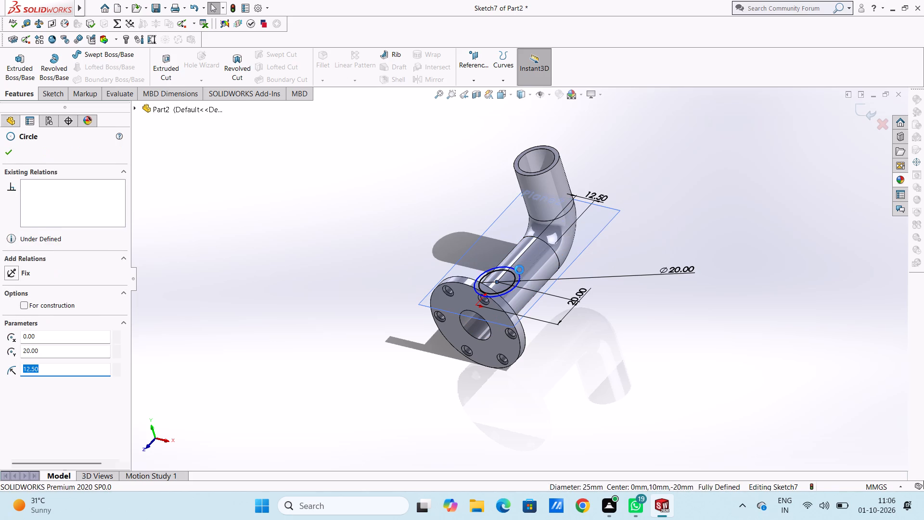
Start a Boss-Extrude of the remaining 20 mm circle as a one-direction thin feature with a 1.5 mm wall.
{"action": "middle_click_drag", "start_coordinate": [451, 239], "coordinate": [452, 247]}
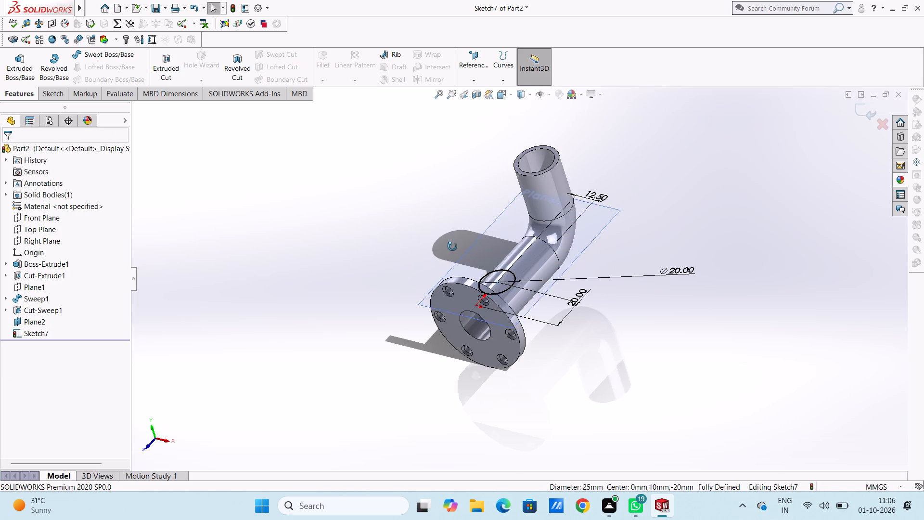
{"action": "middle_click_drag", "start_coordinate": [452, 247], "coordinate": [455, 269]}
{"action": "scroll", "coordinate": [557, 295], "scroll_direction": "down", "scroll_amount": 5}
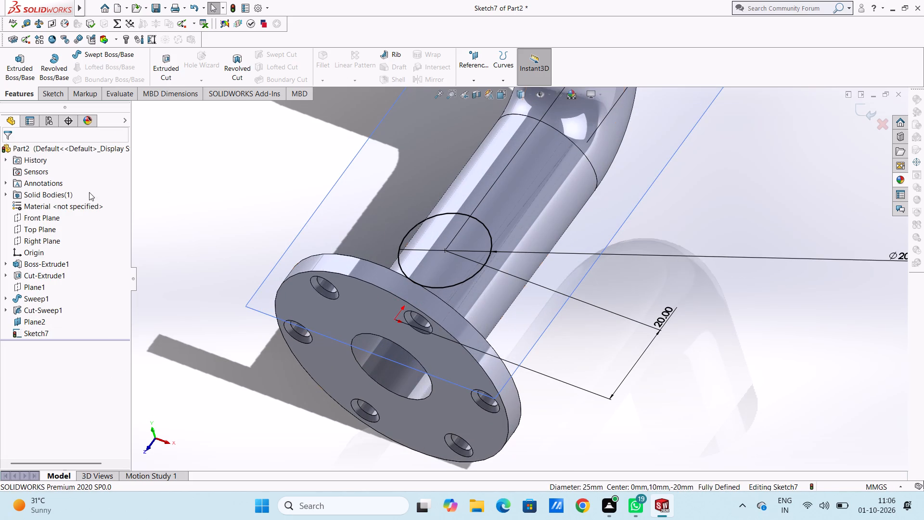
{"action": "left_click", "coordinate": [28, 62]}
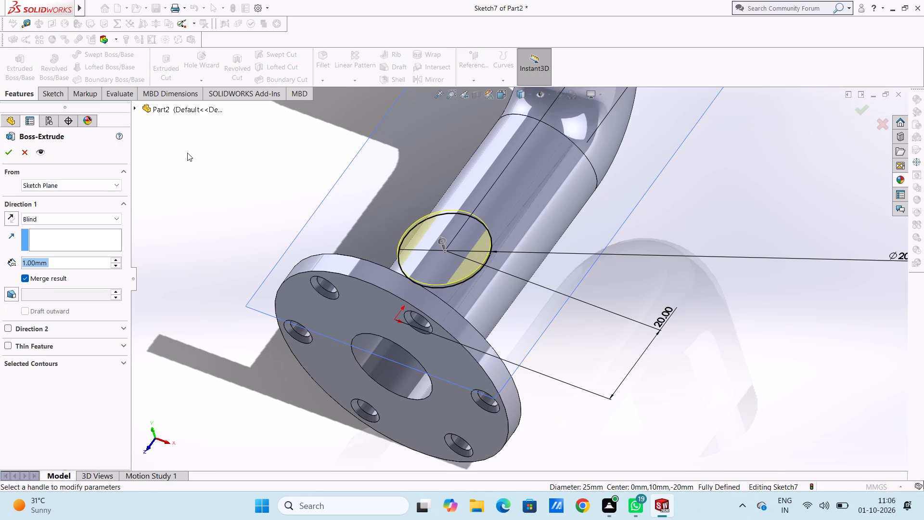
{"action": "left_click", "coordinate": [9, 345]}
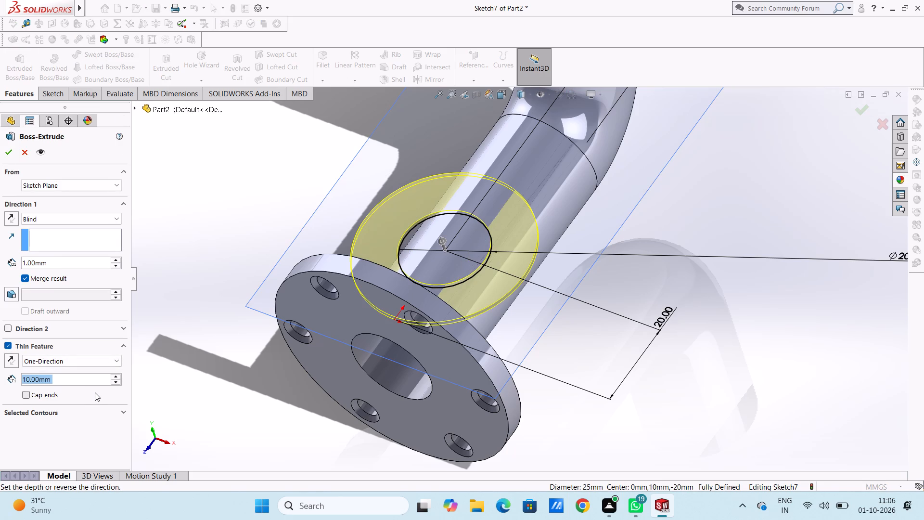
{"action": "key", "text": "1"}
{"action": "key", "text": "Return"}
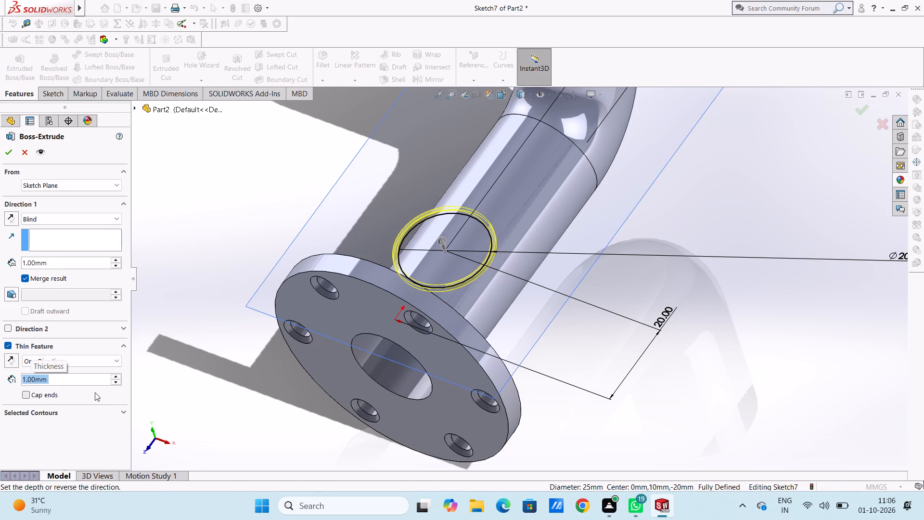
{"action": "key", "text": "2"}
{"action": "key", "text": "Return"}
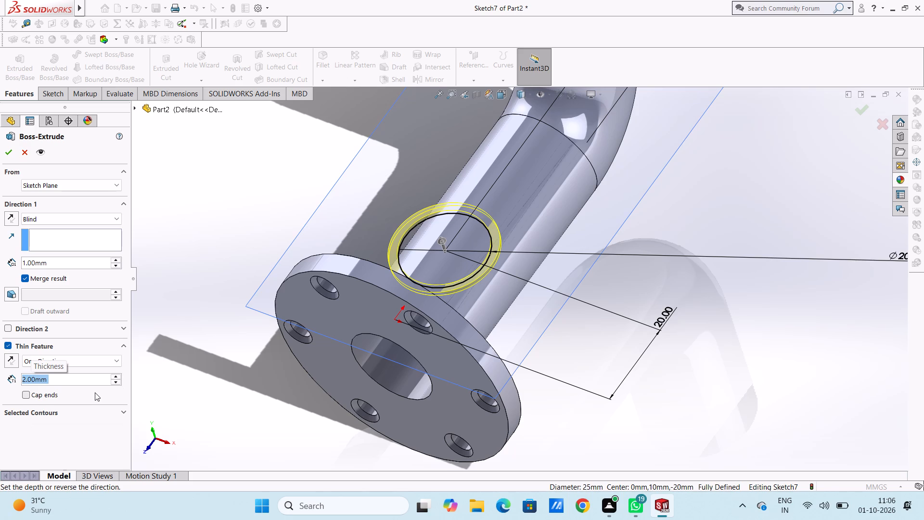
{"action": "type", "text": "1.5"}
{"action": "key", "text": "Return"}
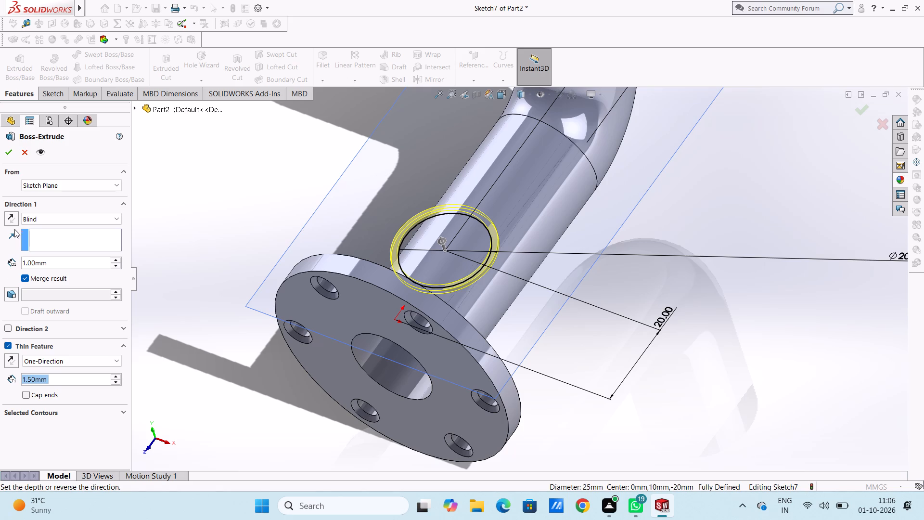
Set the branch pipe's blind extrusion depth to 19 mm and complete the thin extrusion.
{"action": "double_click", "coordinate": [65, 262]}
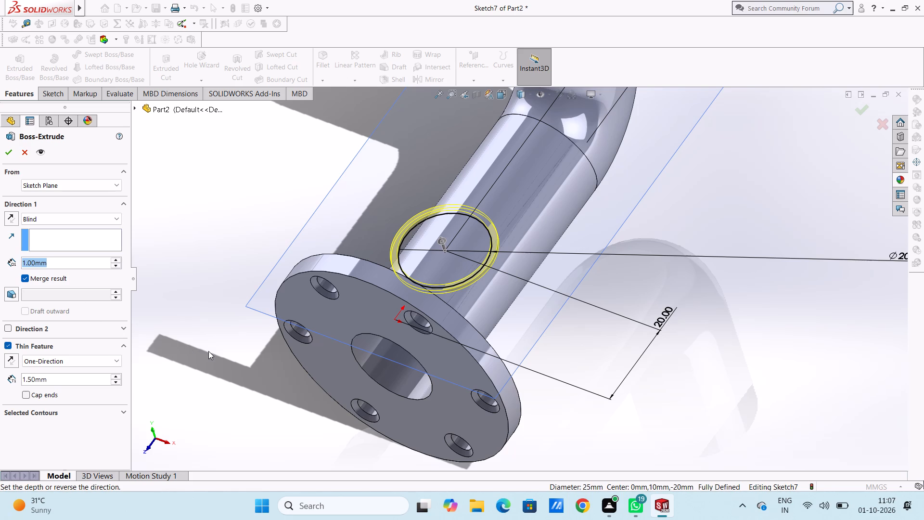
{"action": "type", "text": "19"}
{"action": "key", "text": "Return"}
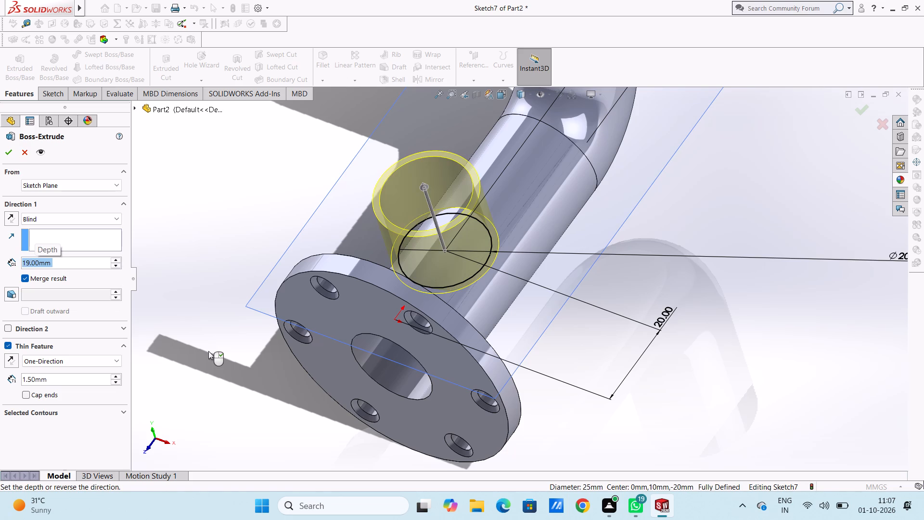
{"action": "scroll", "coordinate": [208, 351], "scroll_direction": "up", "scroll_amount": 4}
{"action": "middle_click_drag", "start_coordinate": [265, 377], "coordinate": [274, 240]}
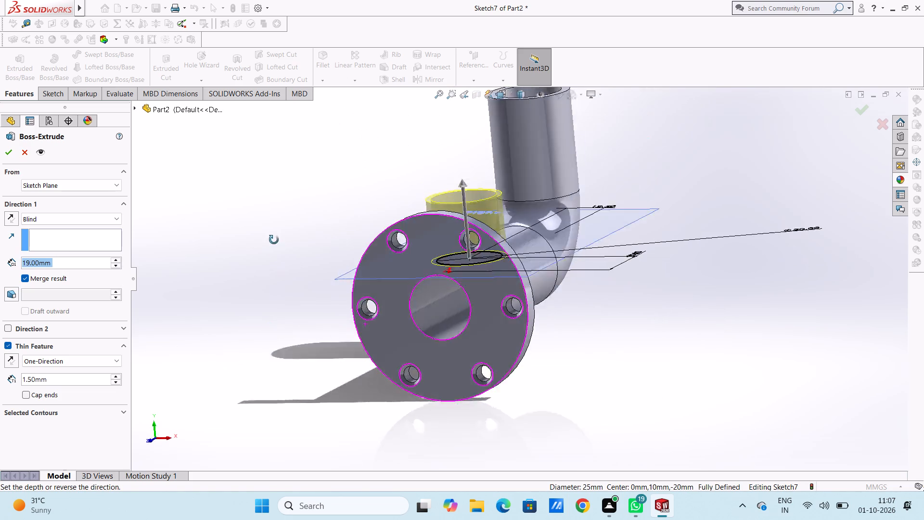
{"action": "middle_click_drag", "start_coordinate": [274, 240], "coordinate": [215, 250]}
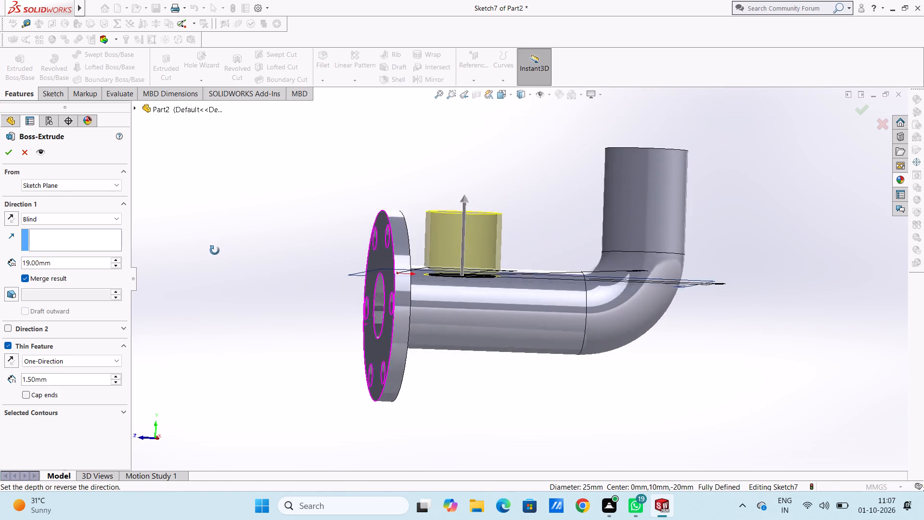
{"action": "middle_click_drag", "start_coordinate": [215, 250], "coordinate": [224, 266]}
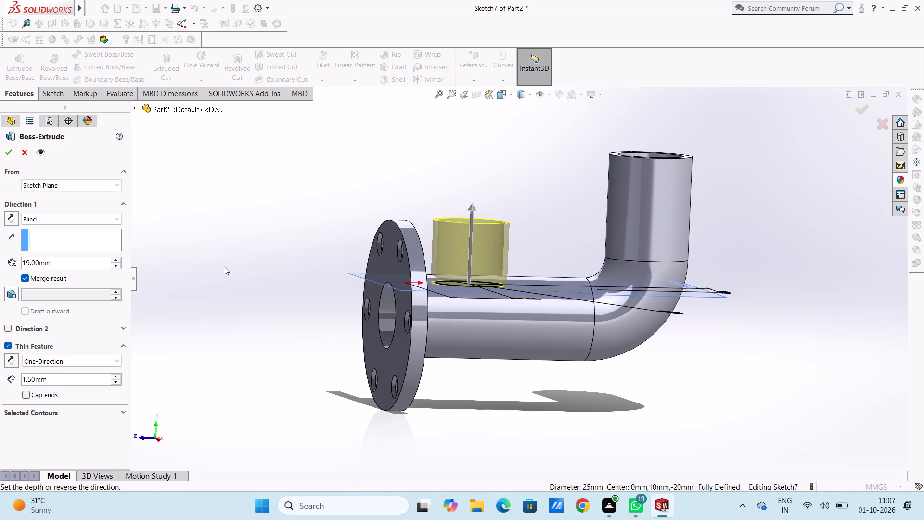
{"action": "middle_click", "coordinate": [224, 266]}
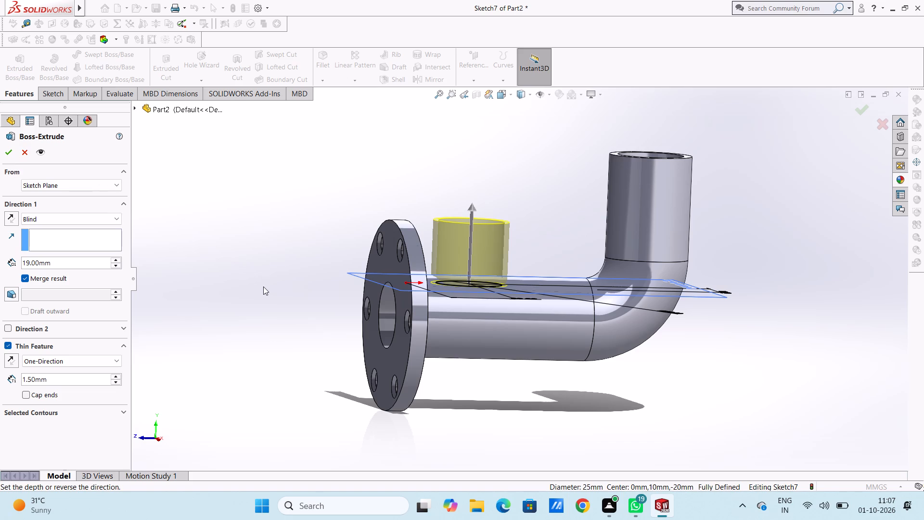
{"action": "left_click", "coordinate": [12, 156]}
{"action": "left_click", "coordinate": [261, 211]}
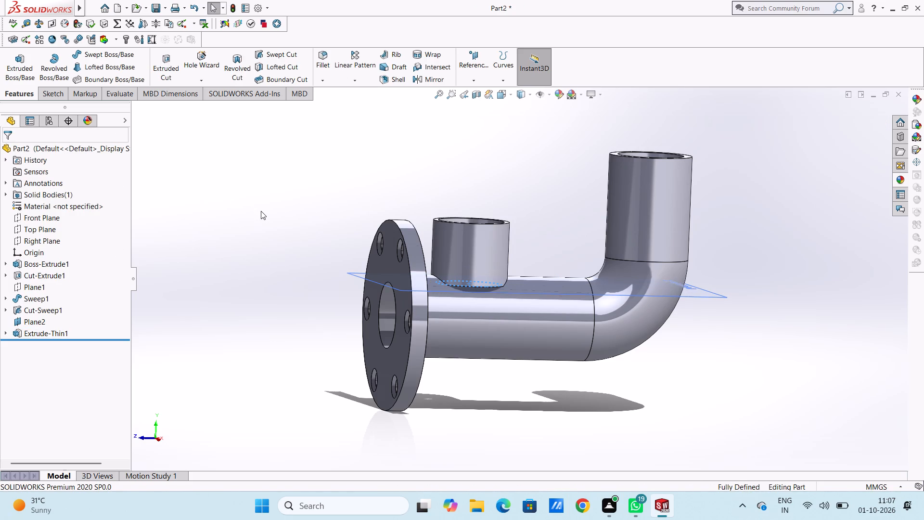
Examine the branch pipe, its junction with the main pipe and the flange from several angles.
{"action": "middle_click_drag", "start_coordinate": [261, 211], "coordinate": [267, 231]}
{"action": "scroll", "coordinate": [272, 286], "scroll_direction": "down", "scroll_amount": 1}
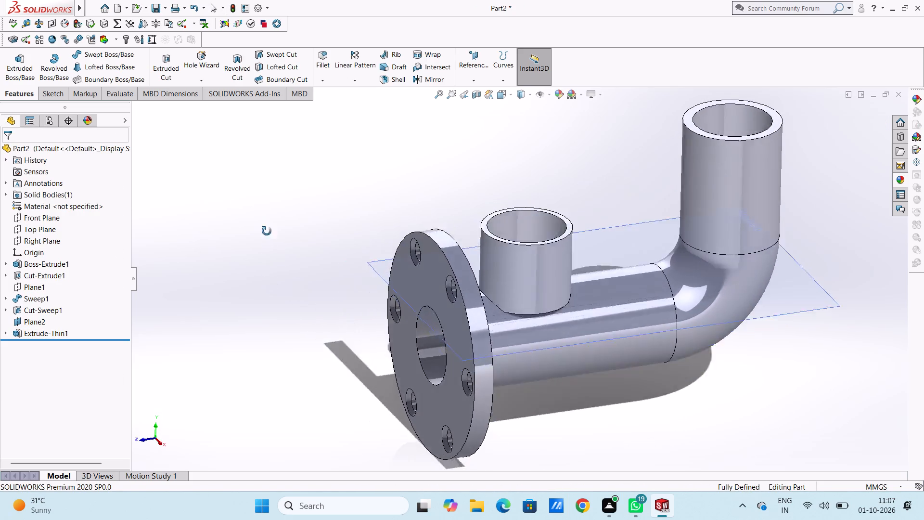
{"action": "middle_click_drag", "start_coordinate": [267, 231], "coordinate": [269, 202]}
{"action": "middle_click_drag", "start_coordinate": [269, 279], "coordinate": [281, 208]}
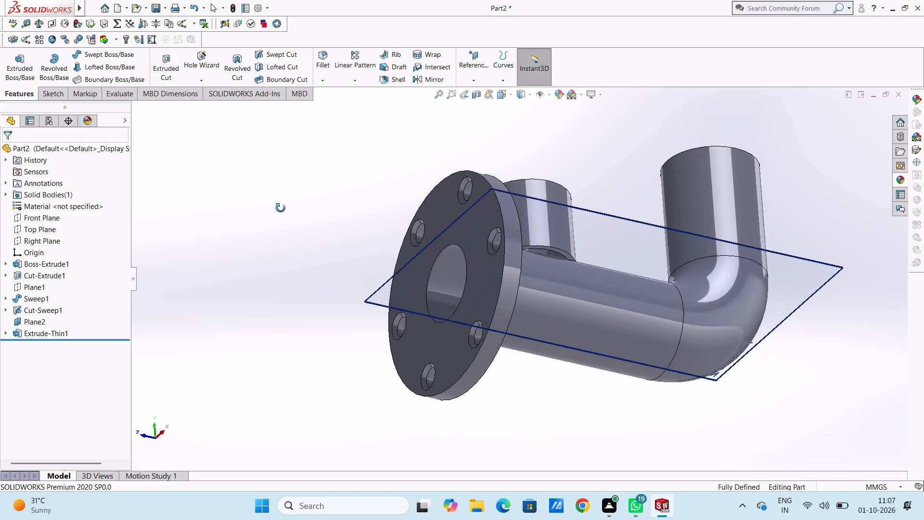
{"action": "middle_click_drag", "start_coordinate": [281, 208], "coordinate": [393, 216]}
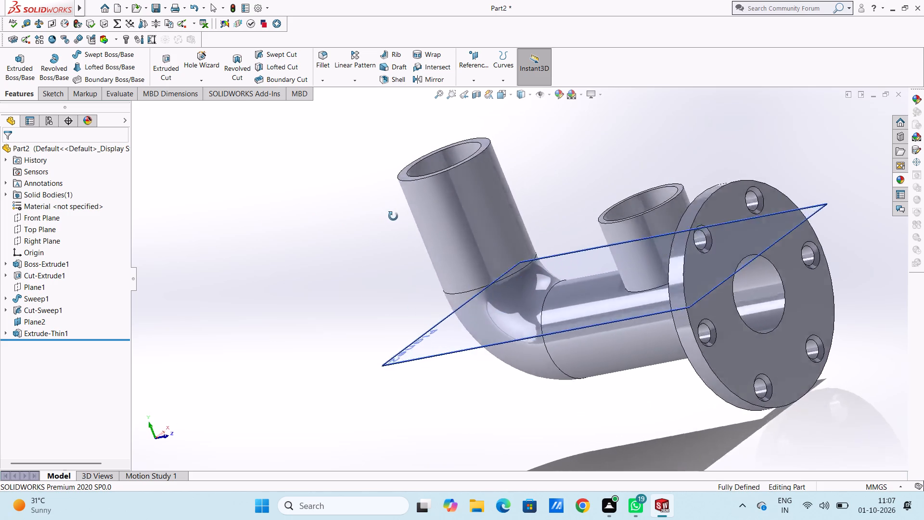
{"action": "middle_click_drag", "start_coordinate": [393, 216], "coordinate": [312, 139]}
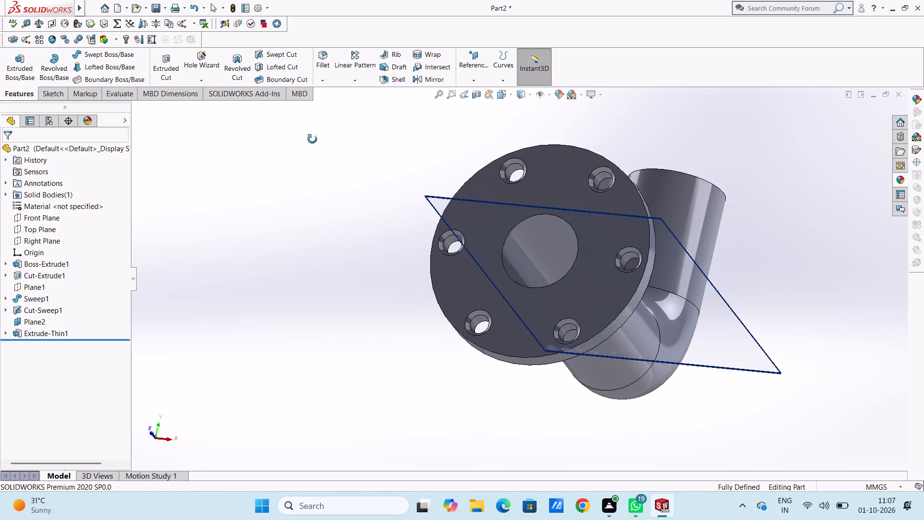
{"action": "middle_click_drag", "start_coordinate": [312, 139], "coordinate": [309, 140]}
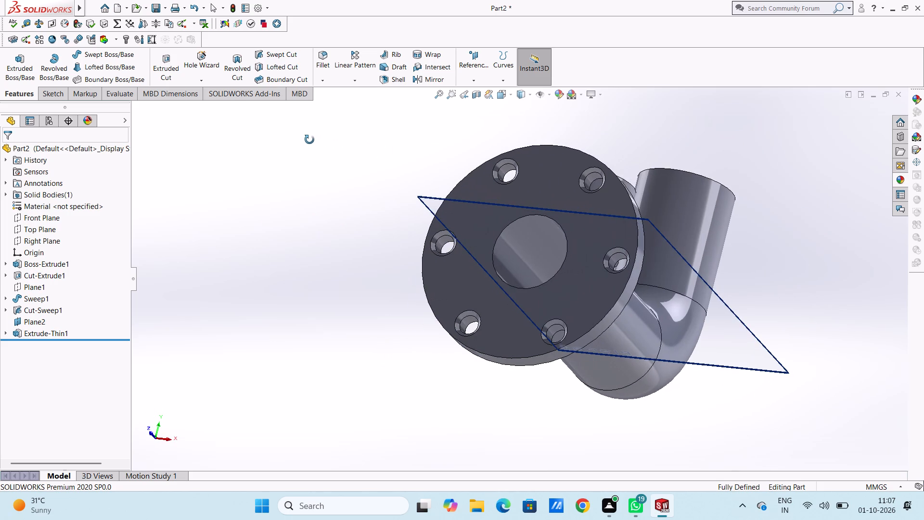
{"action": "middle_click_drag", "start_coordinate": [309, 140], "coordinate": [301, 144]}
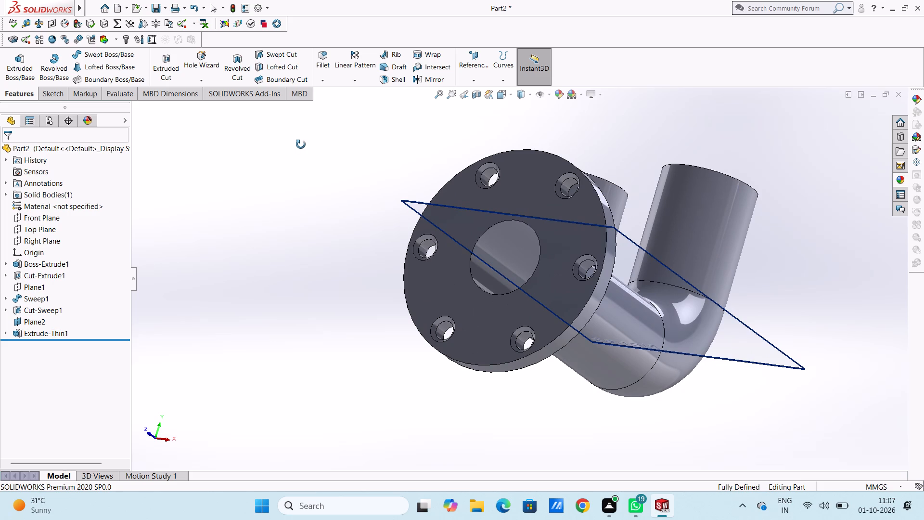
{"action": "middle_click_drag", "start_coordinate": [301, 144], "coordinate": [311, 291]}
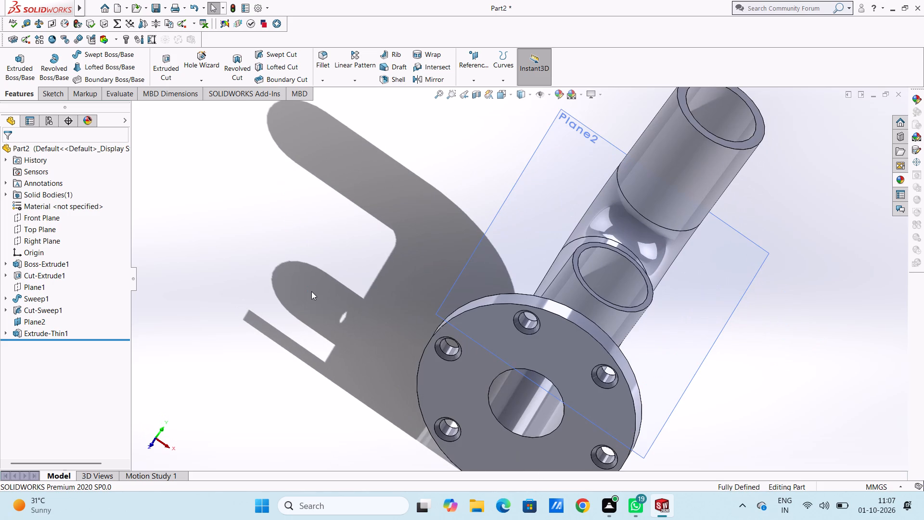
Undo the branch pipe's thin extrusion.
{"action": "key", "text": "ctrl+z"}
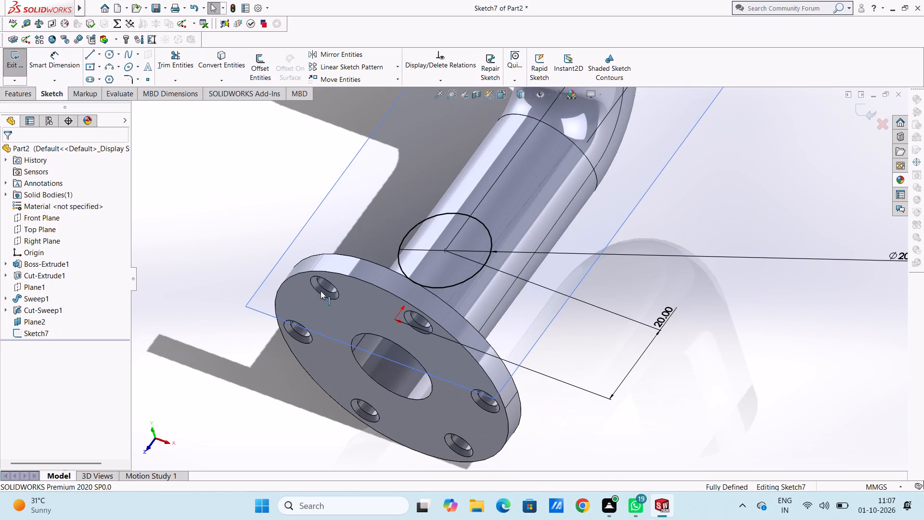
Set the branch sketch circle's diameter to 15 mm.
{"action": "scroll", "coordinate": [853, 273], "scroll_direction": "up", "scroll_amount": 2}
{"action": "double_click", "coordinate": [786, 262]}
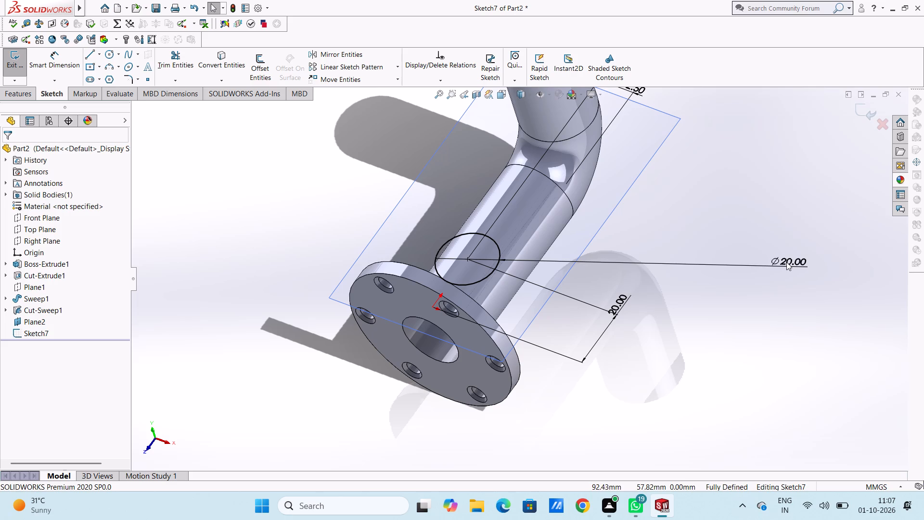
{"action": "type", "text": "15"}
{"action": "key", "text": "Return"}
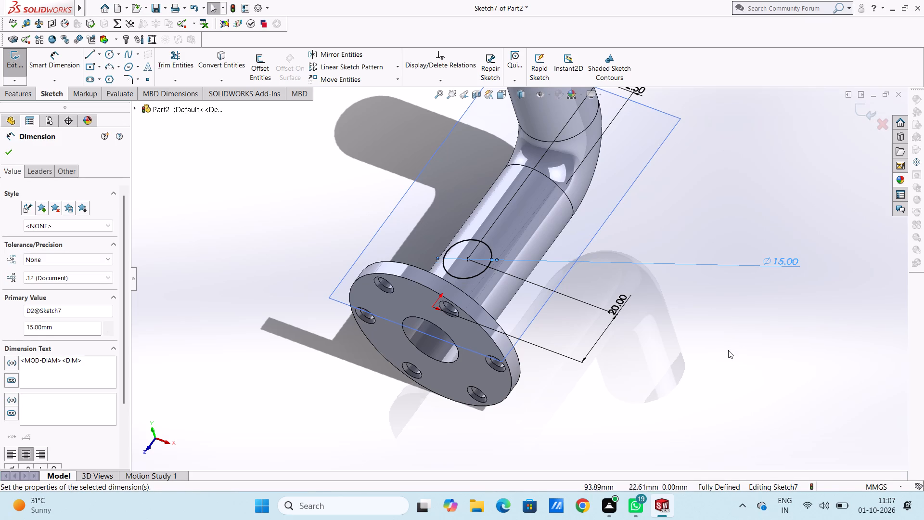
Extrude the branch circle 19 mm blind as a one-direction thin feature with a 1.5 mm wall and result merging turned off.
{"action": "left_click", "coordinate": [728, 350]}
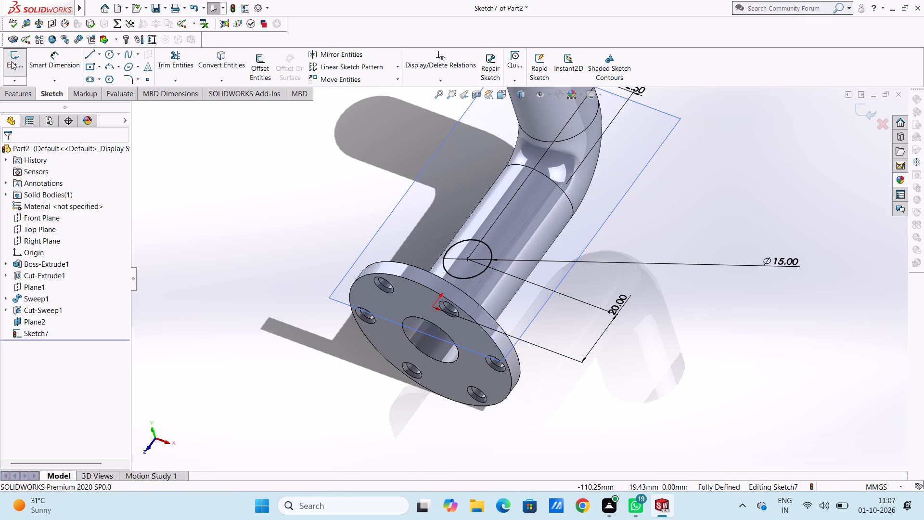
{"action": "left_click", "coordinate": [21, 95]}
{"action": "left_click", "coordinate": [23, 68]}
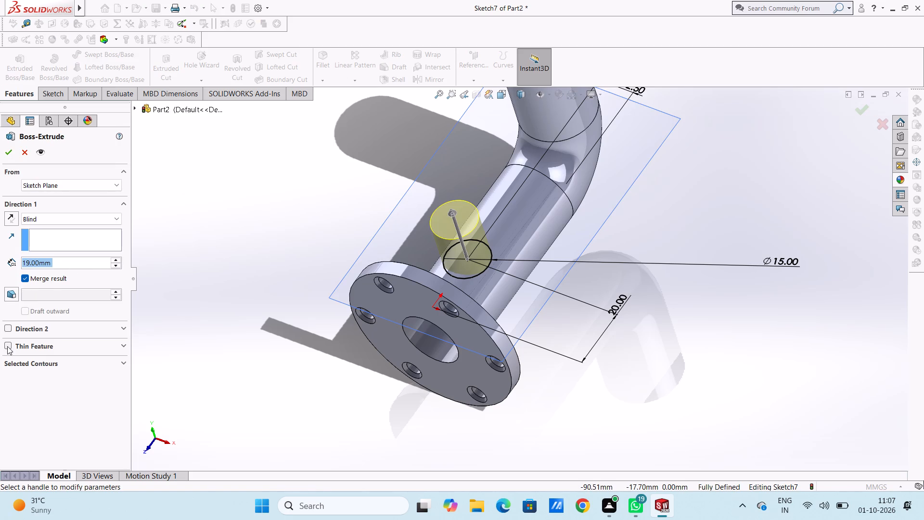
{"action": "left_click", "coordinate": [7, 346]}
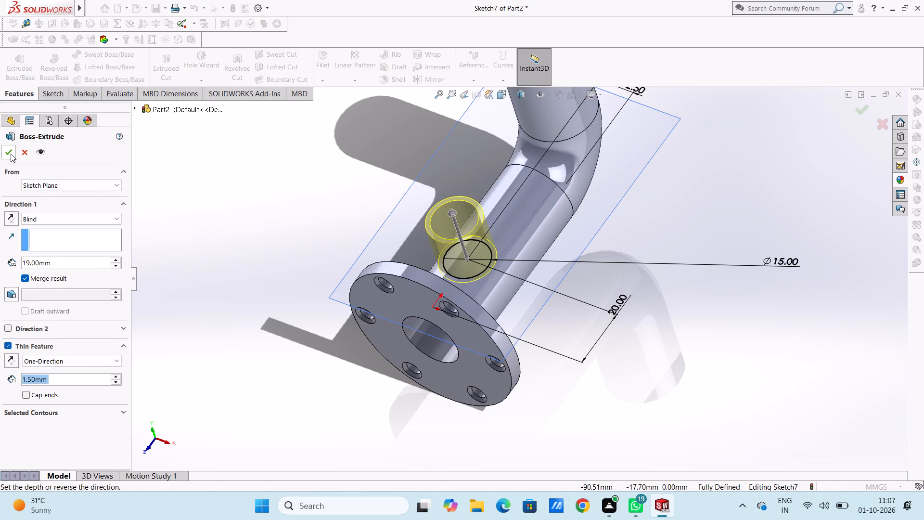
{"action": "left_click", "coordinate": [11, 153]}
{"action": "left_click", "coordinate": [184, 253]}
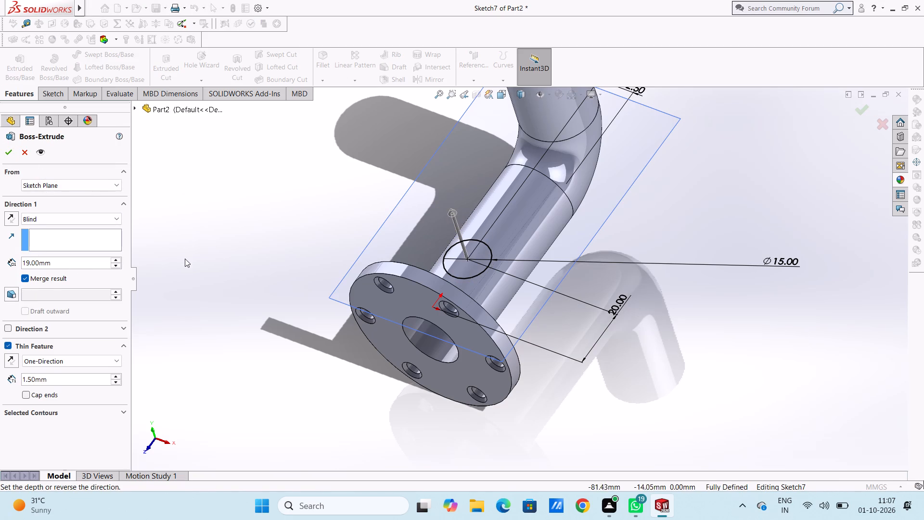
{"action": "left_click", "coordinate": [27, 276]}
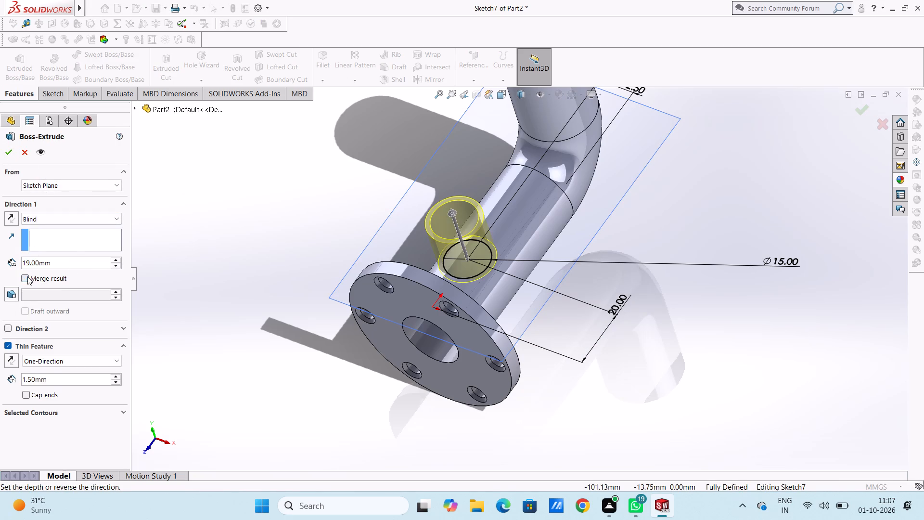
{"action": "left_click", "coordinate": [11, 154]}
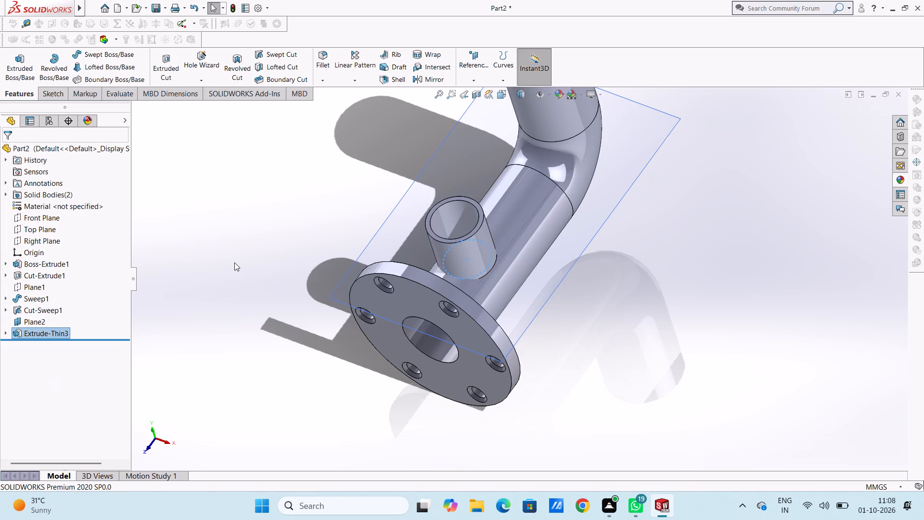
Examine the thin-walled branch pipe, its junction with the main pipe and the flange from several angles.
{"action": "left_click", "coordinate": [234, 262]}
{"action": "middle_click_drag", "start_coordinate": [236, 271], "coordinate": [237, 192]}
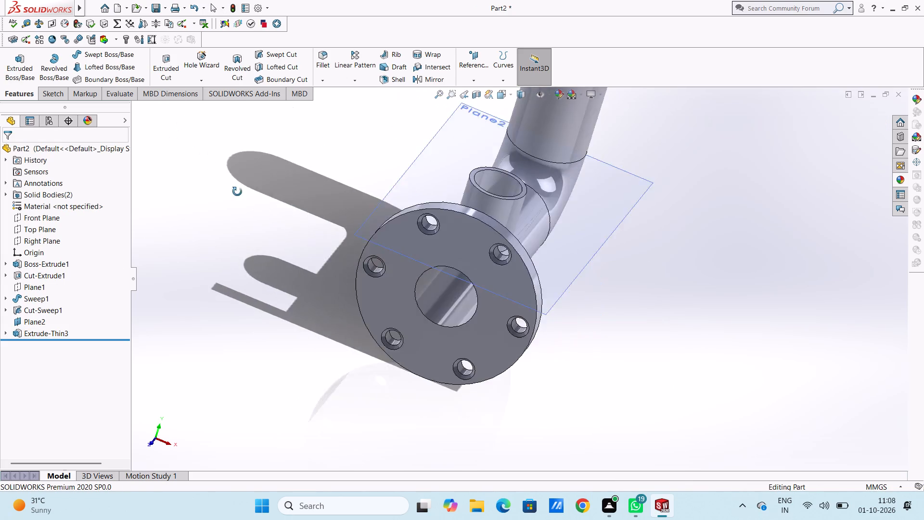
{"action": "middle_click_drag", "start_coordinate": [237, 192], "coordinate": [204, 164]}
{"action": "middle_click", "coordinate": [204, 164]}
{"action": "middle_click_drag", "start_coordinate": [220, 234], "coordinate": [239, 181]}
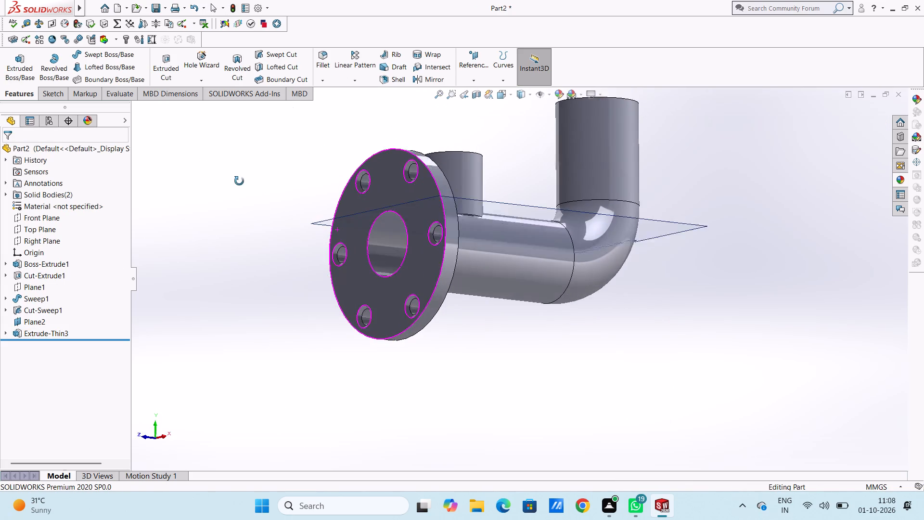
{"action": "middle_click_drag", "start_coordinate": [239, 181], "coordinate": [269, 309]}
{"action": "scroll", "coordinate": [215, 181], "scroll_direction": "down", "scroll_amount": 1}
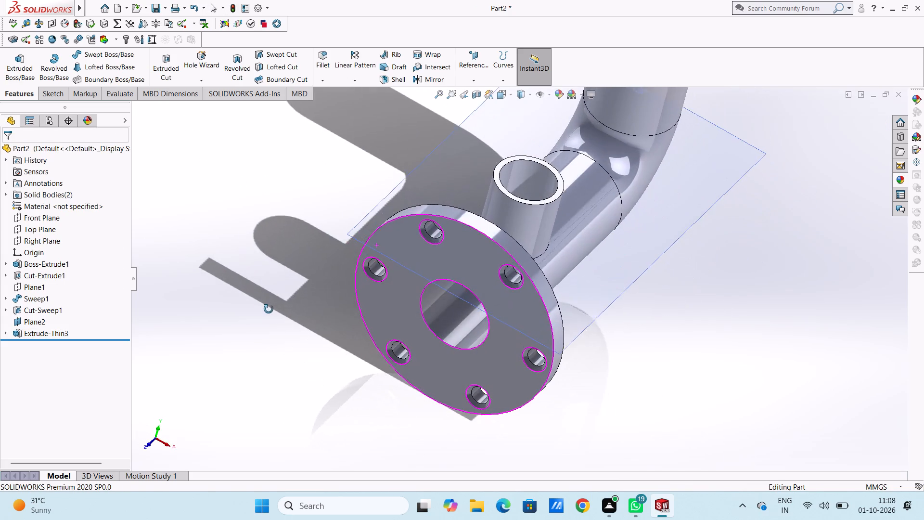
{"action": "middle_click_drag", "start_coordinate": [269, 309], "coordinate": [224, 208]}
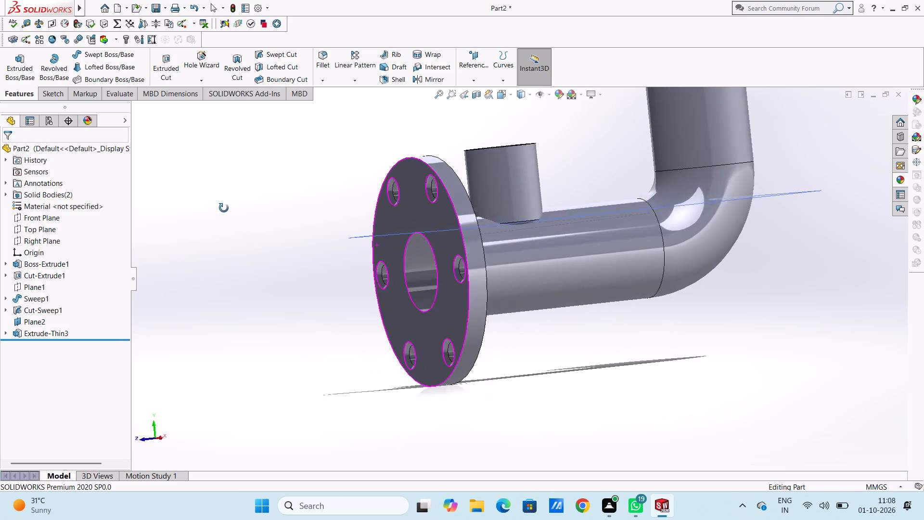
{"action": "middle_click_drag", "start_coordinate": [224, 208], "coordinate": [230, 208]}
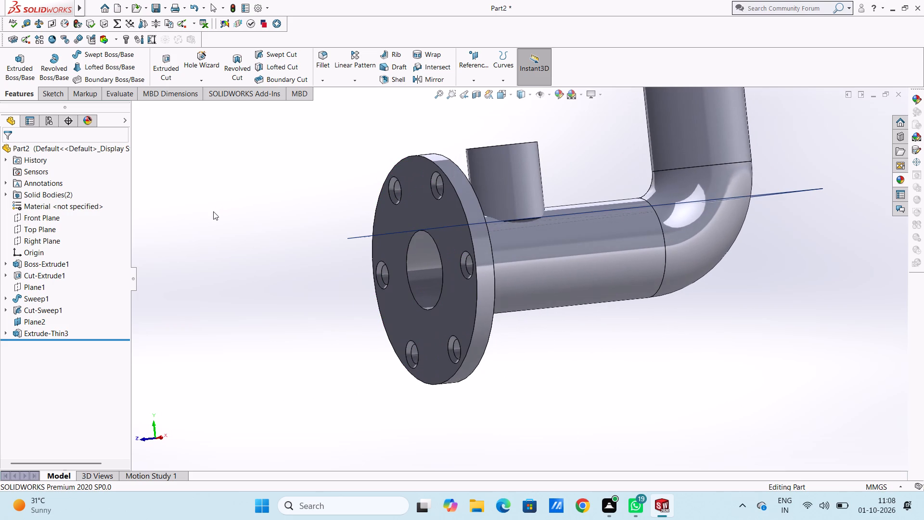
{"action": "scroll", "coordinate": [255, 254], "scroll_direction": "up", "scroll_amount": 3}
{"action": "middle_click_drag", "start_coordinate": [256, 254], "coordinate": [435, 379]}
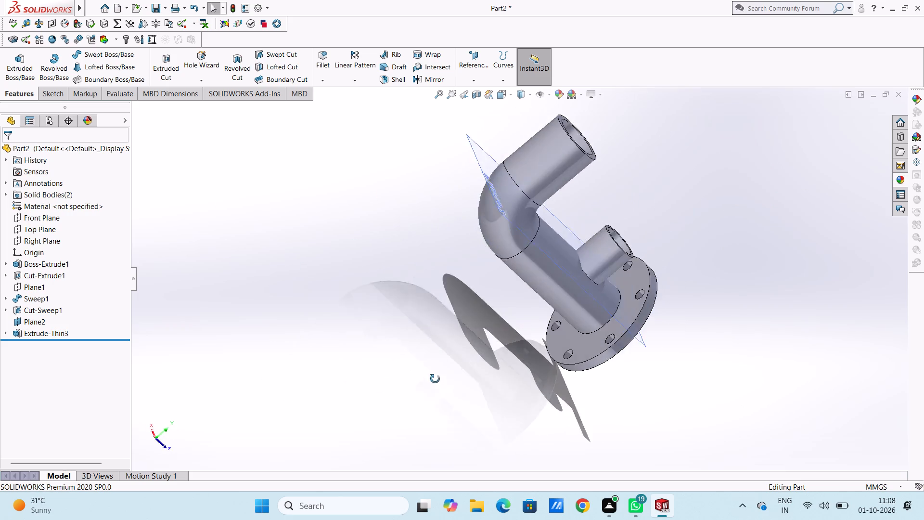
{"action": "middle_click_drag", "start_coordinate": [435, 379], "coordinate": [313, 241]}
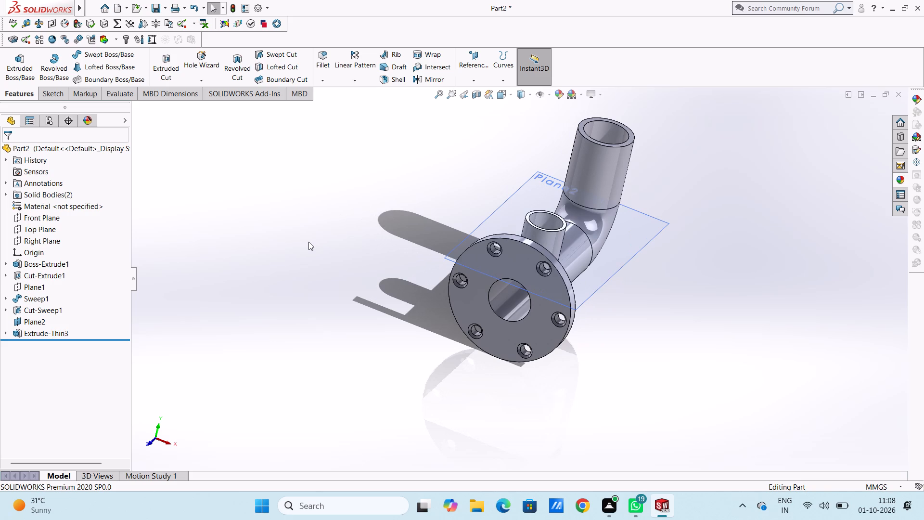
{"action": "middle_click_drag", "start_coordinate": [308, 242], "coordinate": [302, 312]}
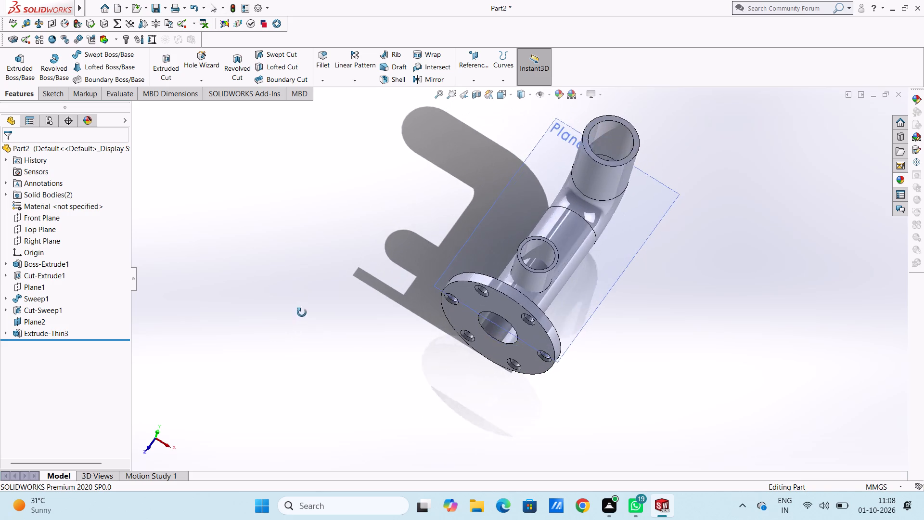
{"action": "middle_click_drag", "start_coordinate": [302, 312], "coordinate": [304, 280]}
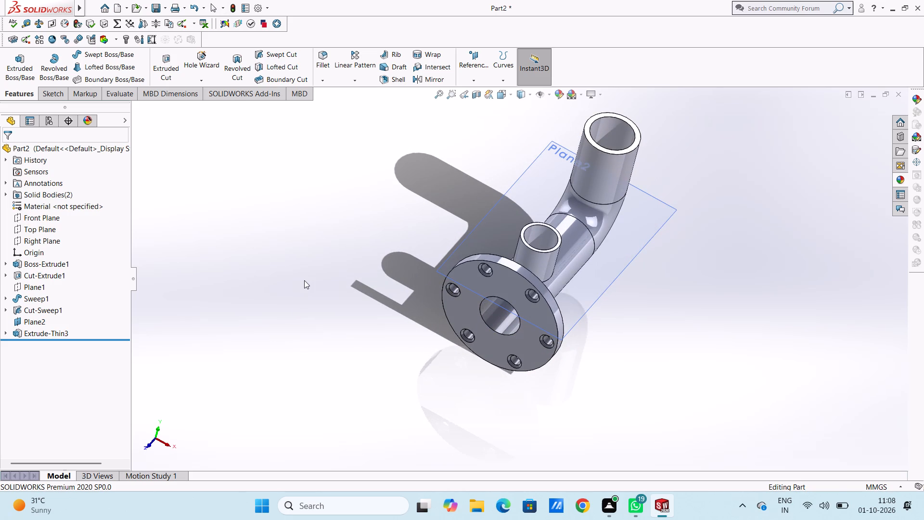
Hide Plane2, the reference plane used for the branch pipe sketch.
{"action": "key", "text": "ctrl+5"}
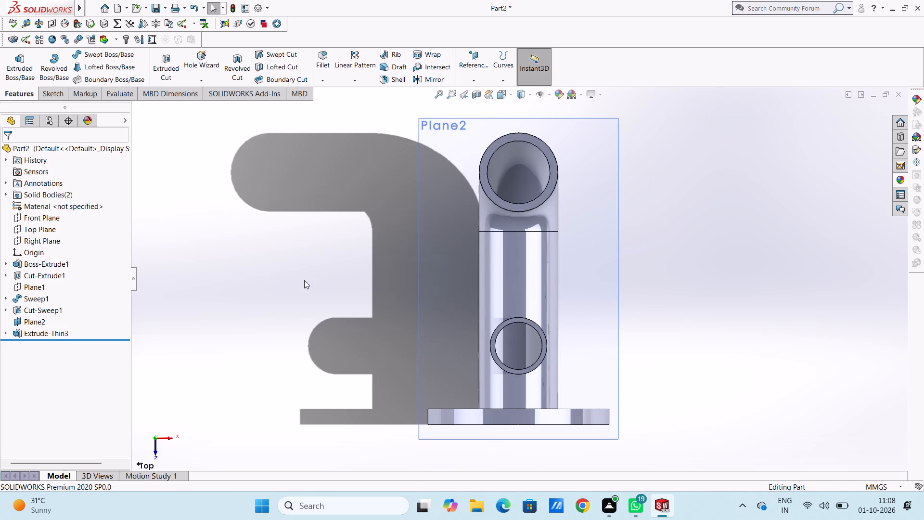
{"action": "left_click", "coordinate": [33, 322]}
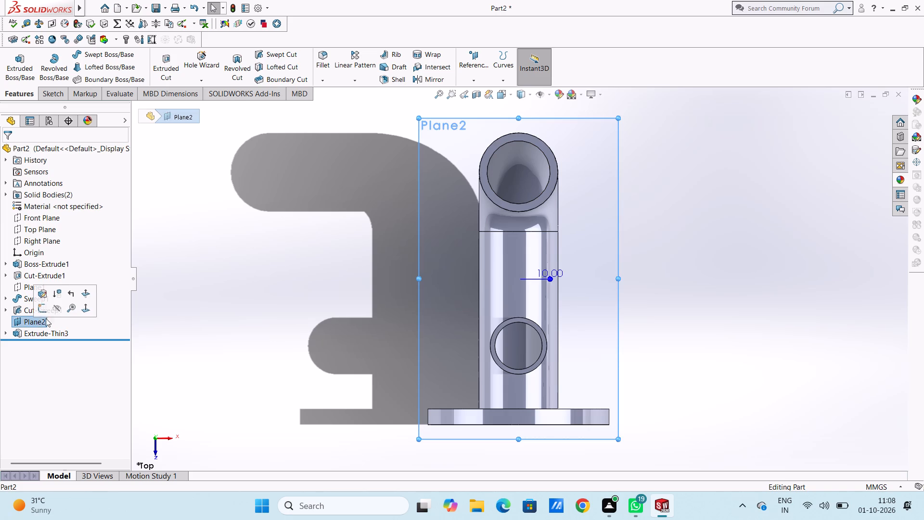
{"action": "left_click", "coordinate": [55, 308]}
{"action": "left_click", "coordinate": [379, 373]}
Sketch two concentric circles of 7.5 mm and 9 mm radius on the branch pipe's end face, matching its inner and outer edges.
{"action": "scroll", "coordinate": [598, 339], "scroll_direction": "down", "scroll_amount": 4}
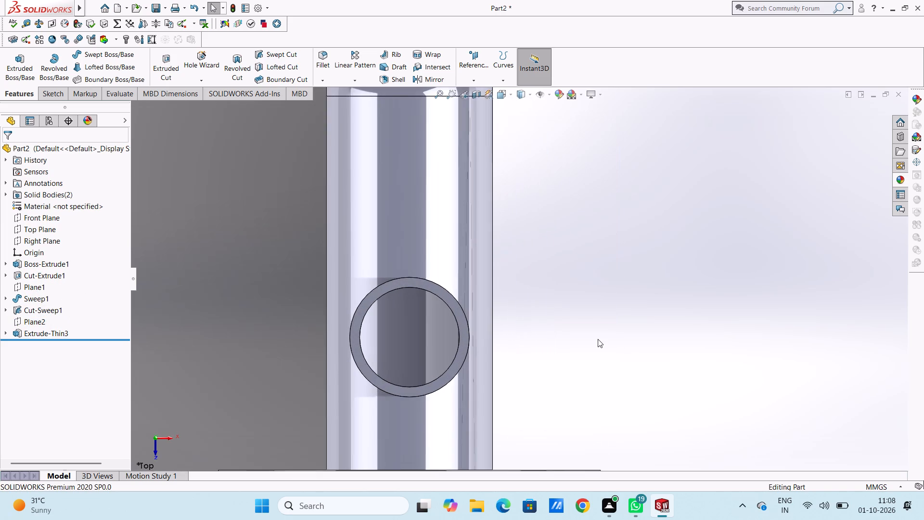
{"action": "scroll", "coordinate": [355, 336], "scroll_direction": "down", "scroll_amount": 4}
{"action": "left_click", "coordinate": [488, 215]}
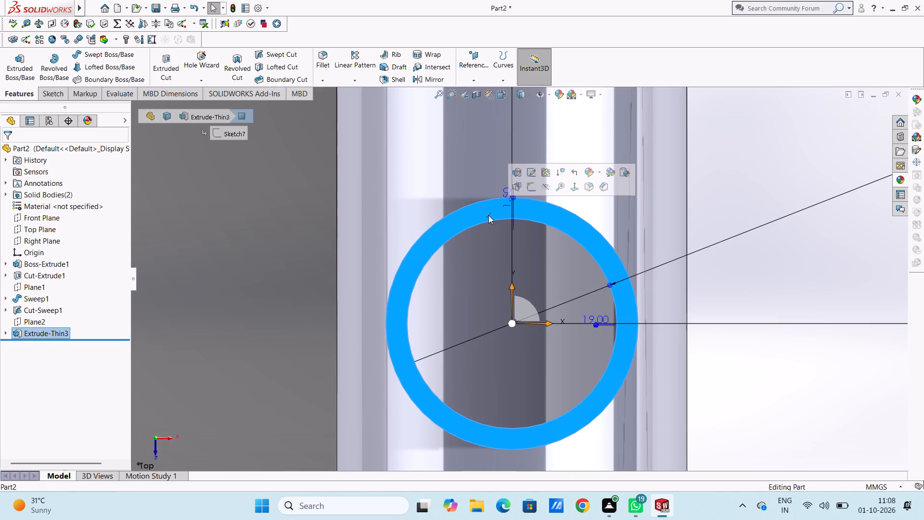
{"action": "left_click", "coordinate": [526, 189]}
{"action": "left_click", "coordinate": [250, 268]}
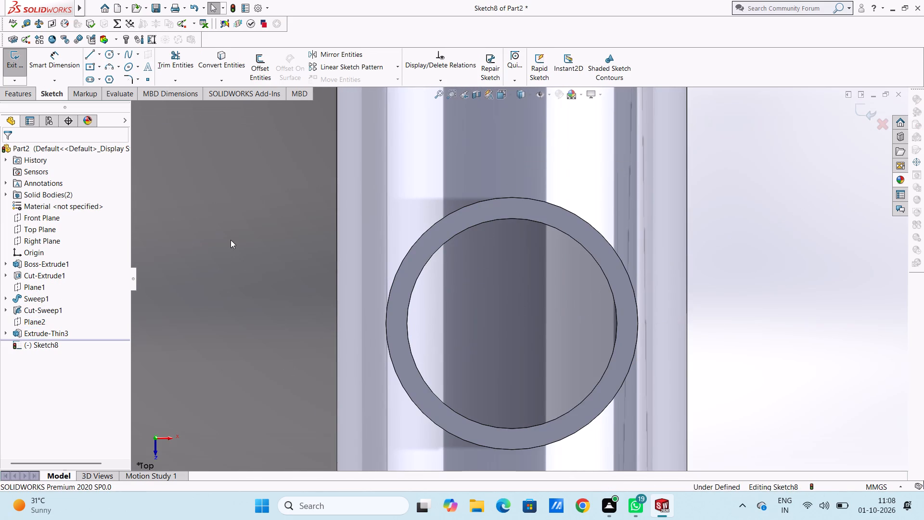
{"action": "left_click", "coordinate": [113, 52]}
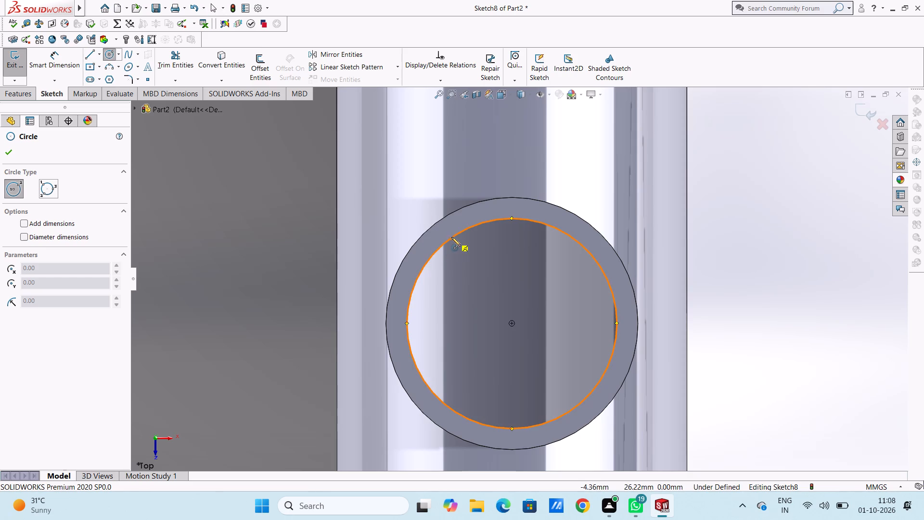
{"action": "left_click", "coordinate": [512, 325]}
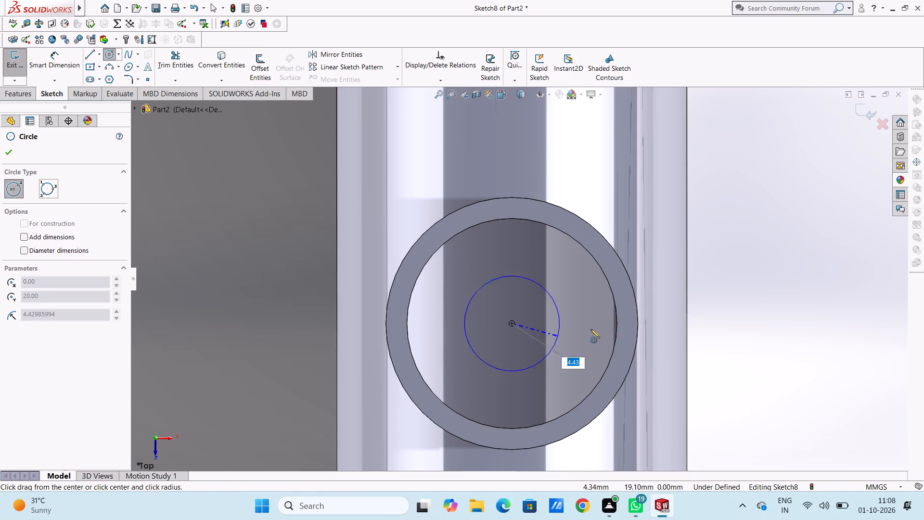
{"action": "left_click", "coordinate": [613, 306]}
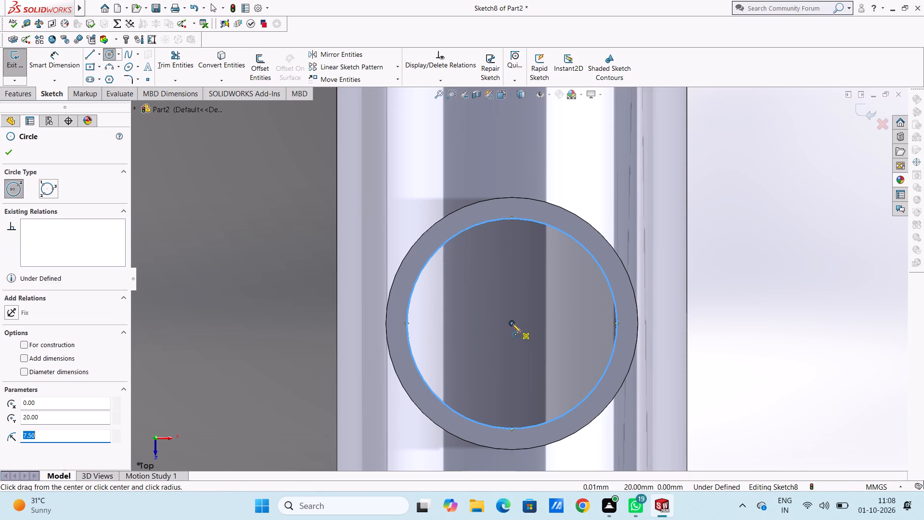
{"action": "left_click", "coordinate": [511, 323]}
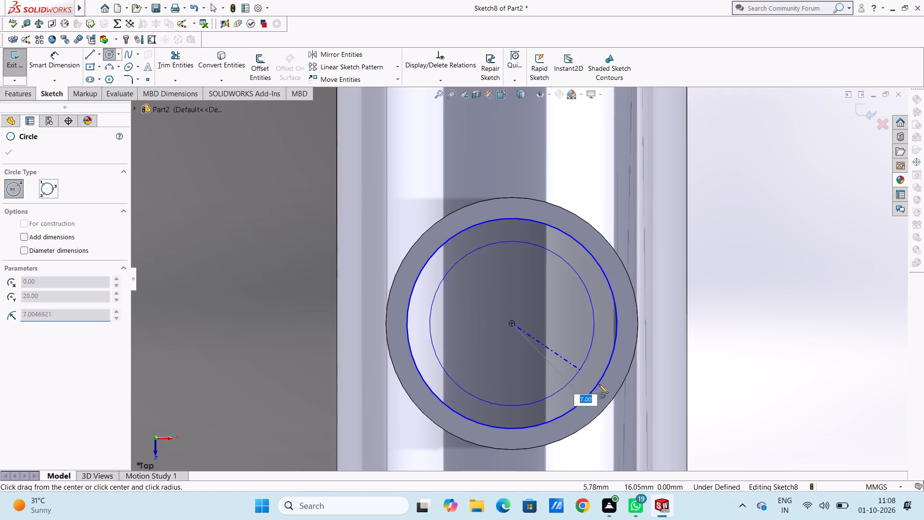
{"action": "left_click", "coordinate": [612, 398]}
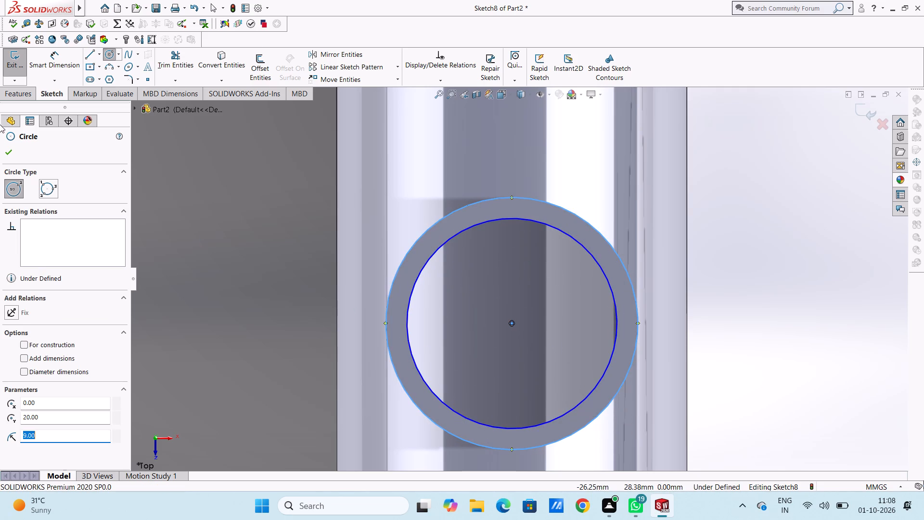
{"action": "left_click", "coordinate": [9, 149]}
Dimension the diameters of the outer and inner circles on the branch pipe's end face.
{"action": "left_click", "coordinate": [58, 63]}
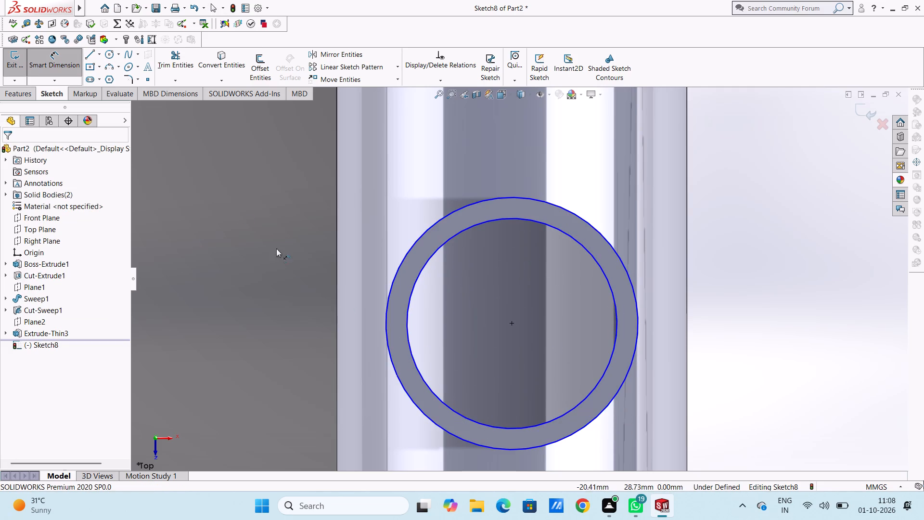
{"action": "scroll", "coordinate": [315, 279], "scroll_direction": "up", "scroll_amount": 4}
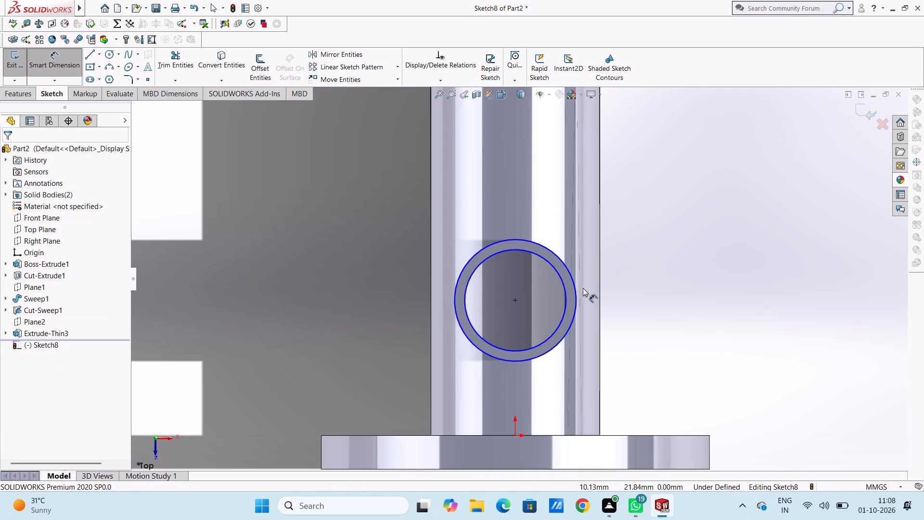
{"action": "left_click", "coordinate": [574, 288]}
{"action": "left_click", "coordinate": [799, 210]}
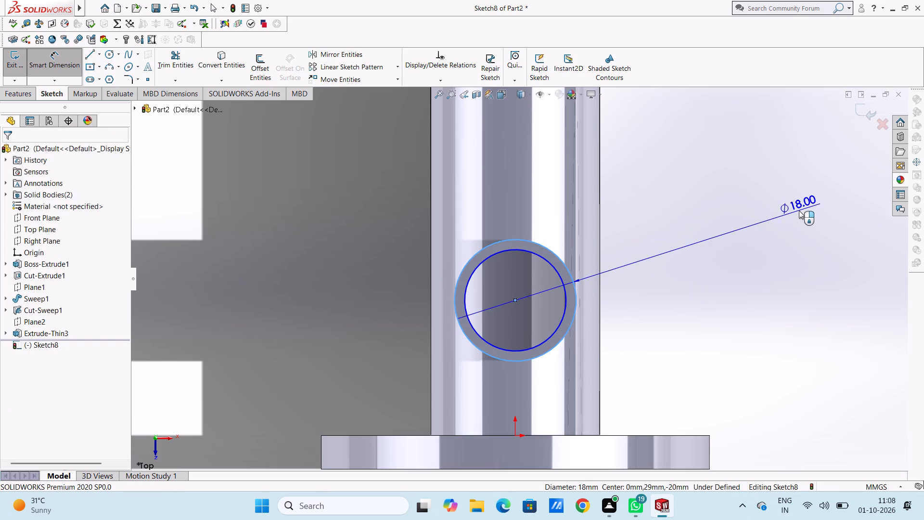
{"action": "left_click", "coordinate": [758, 197]}
{"action": "left_click", "coordinate": [724, 204]}
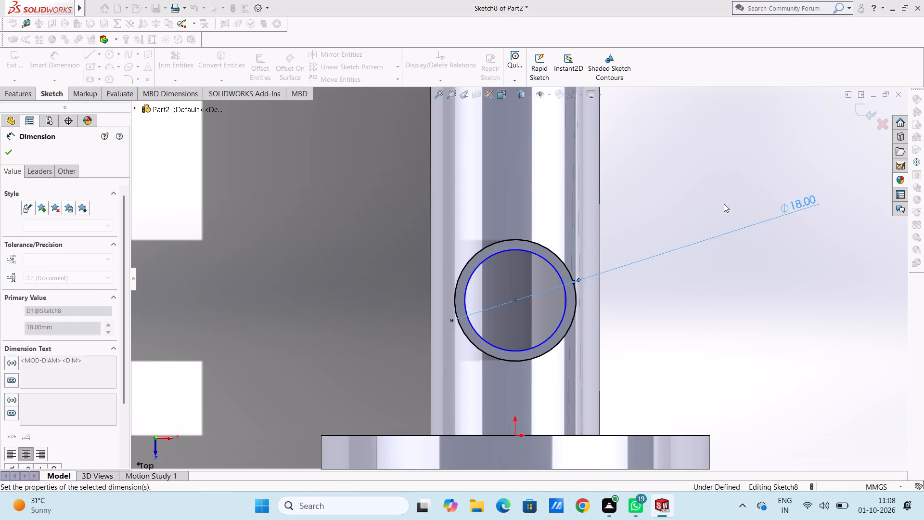
{"action": "left_click", "coordinate": [557, 273]}
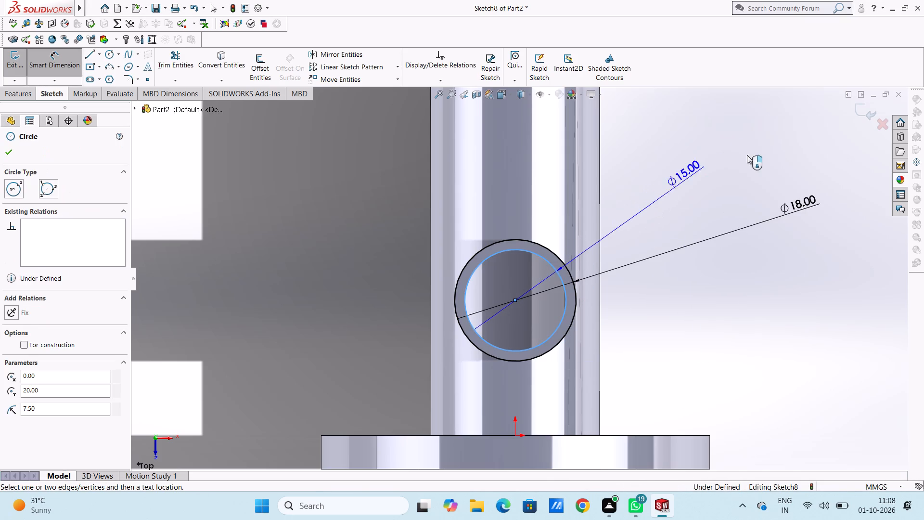
{"action": "left_click", "coordinate": [757, 151]}
{"action": "left_click", "coordinate": [717, 141]}
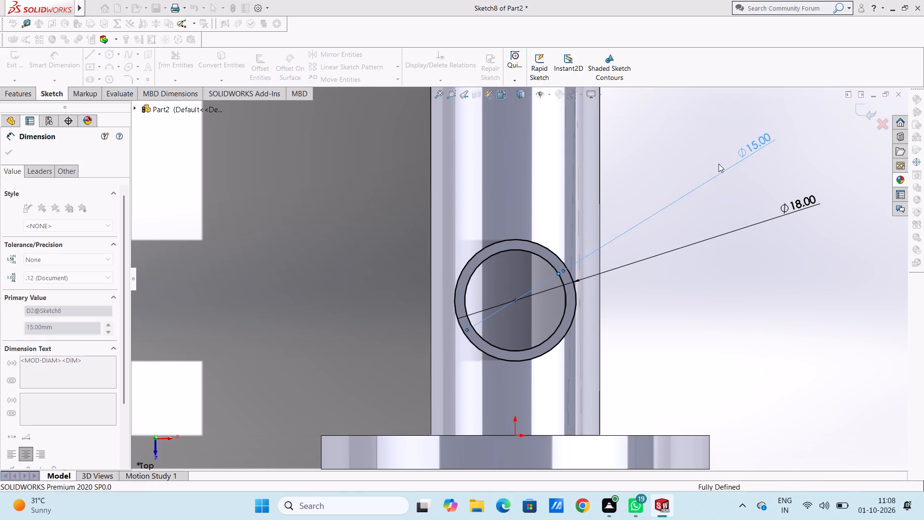
{"action": "left_click", "coordinate": [721, 217]}
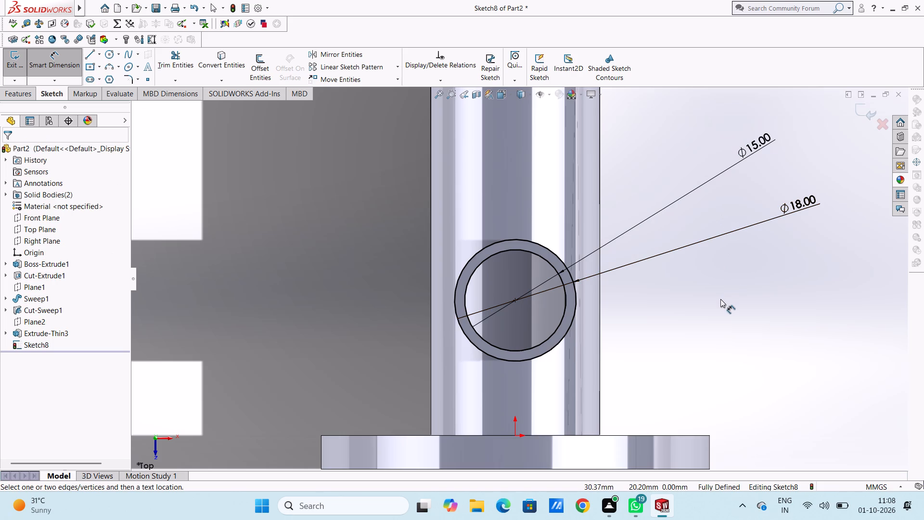
{"action": "key", "text": "Escape"}
{"action": "key", "text": "Escape"}
Extrude the two-circle ring sketch 26 mm in the reversed direction, from the branch pipe's end face into the main pipe, with merged result.
{"action": "middle_click_drag", "start_coordinate": [712, 340], "coordinate": [678, 176]}
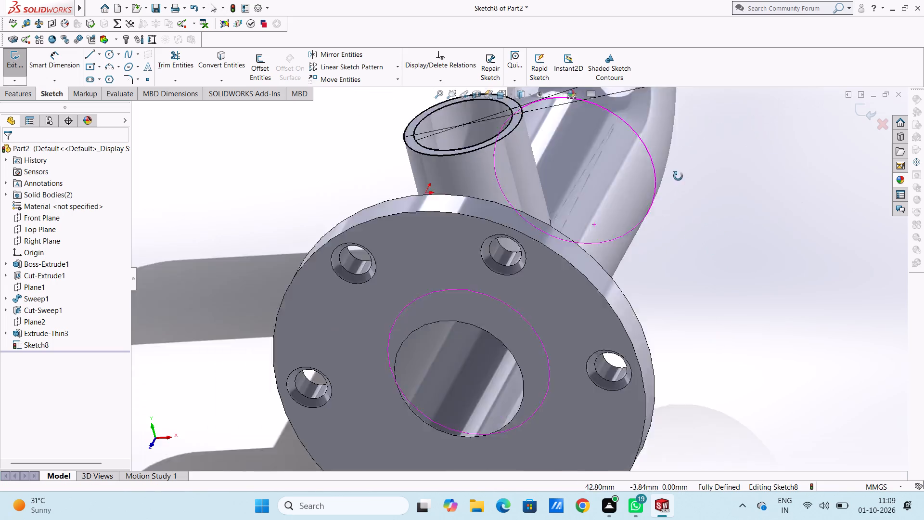
{"action": "middle_click_drag", "start_coordinate": [678, 176], "coordinate": [662, 188]}
{"action": "scroll", "coordinate": [620, 255], "scroll_direction": "up", "scroll_amount": 3}
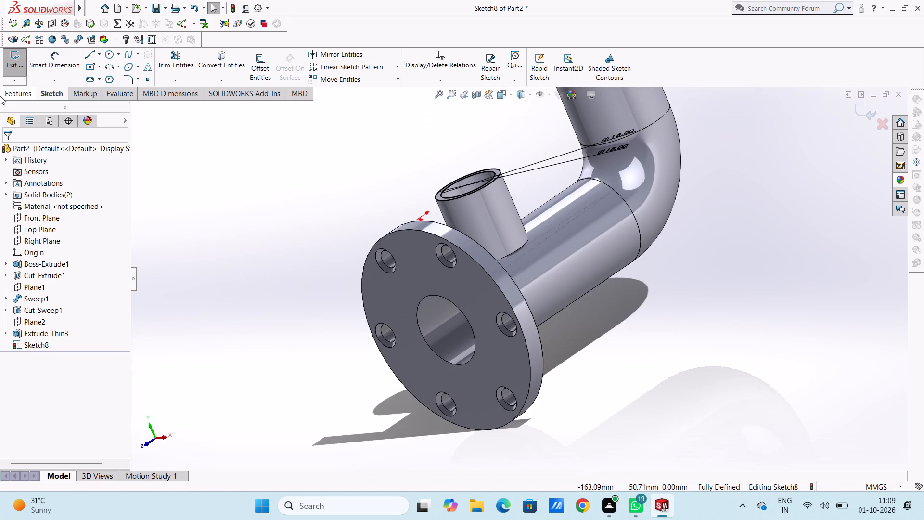
{"action": "left_click", "coordinate": [15, 92]}
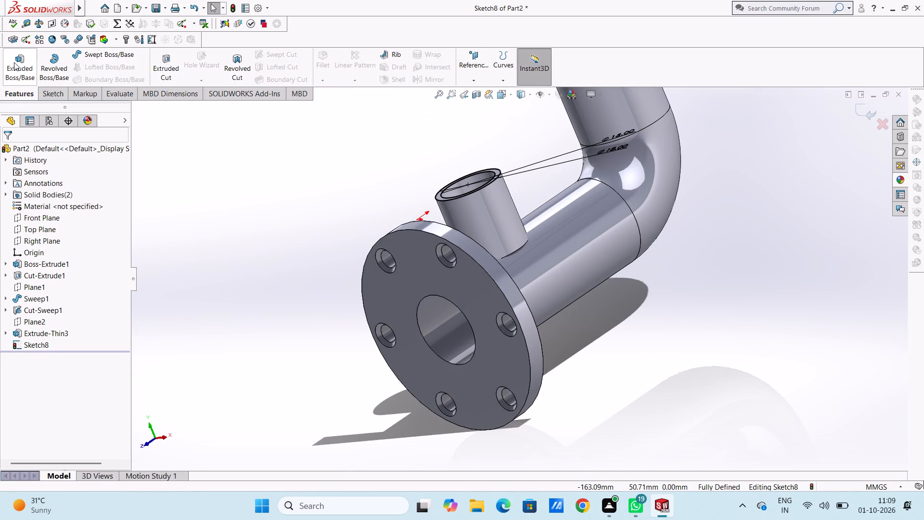
{"action": "left_click", "coordinate": [14, 62]}
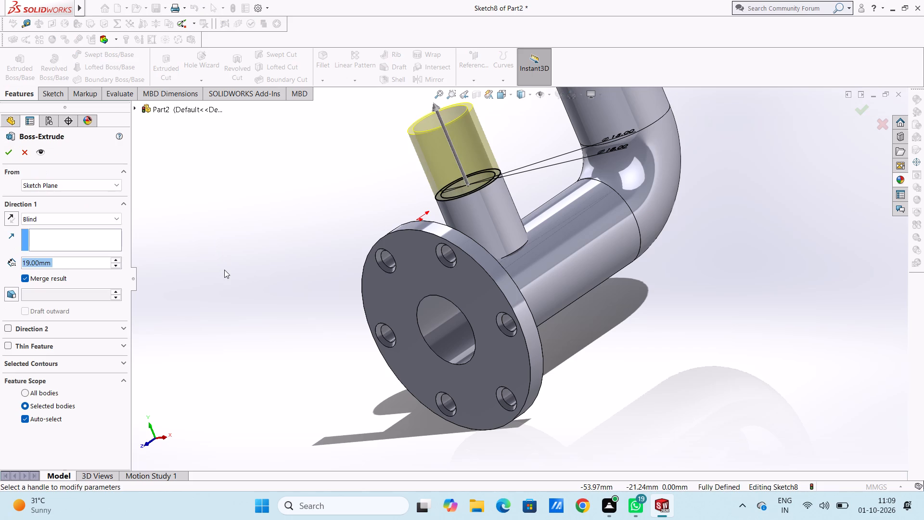
{"action": "left_click", "coordinate": [15, 215]}
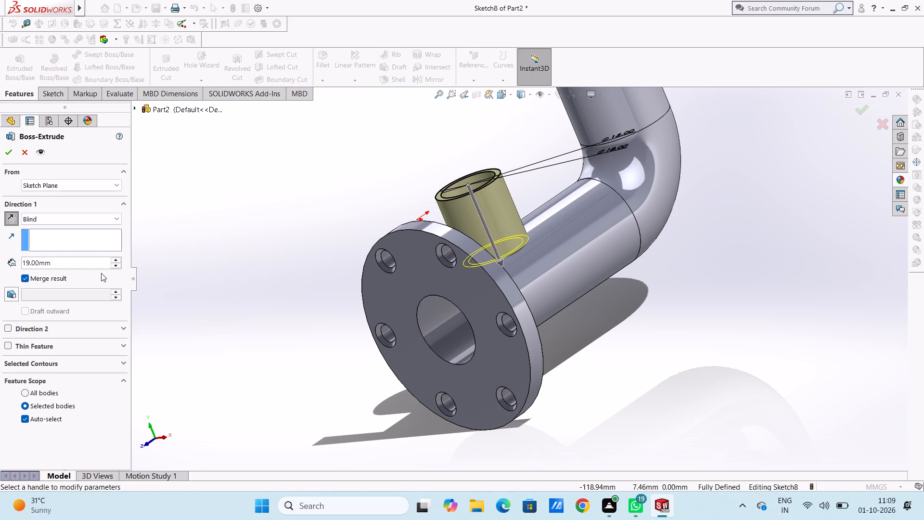
{"action": "double_click", "coordinate": [81, 264]}
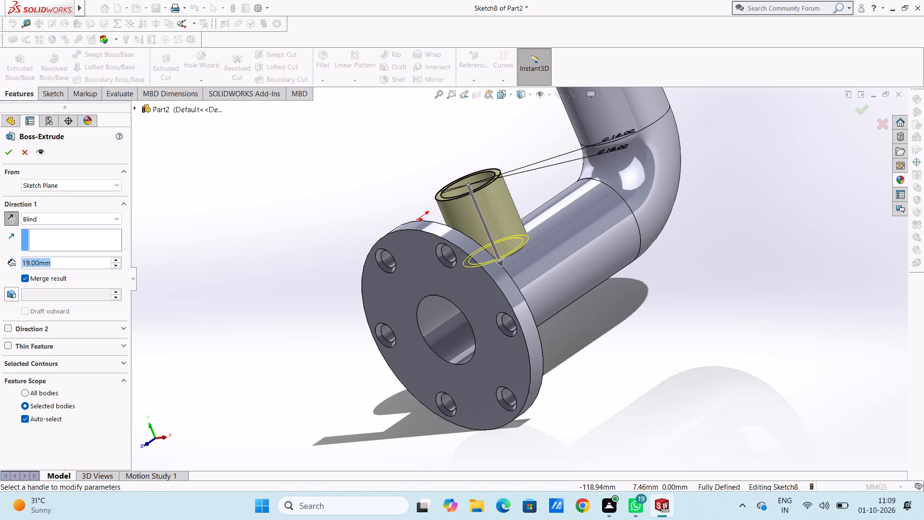
{"action": "type", "text": "20"}
{"action": "key", "text": "Return"}
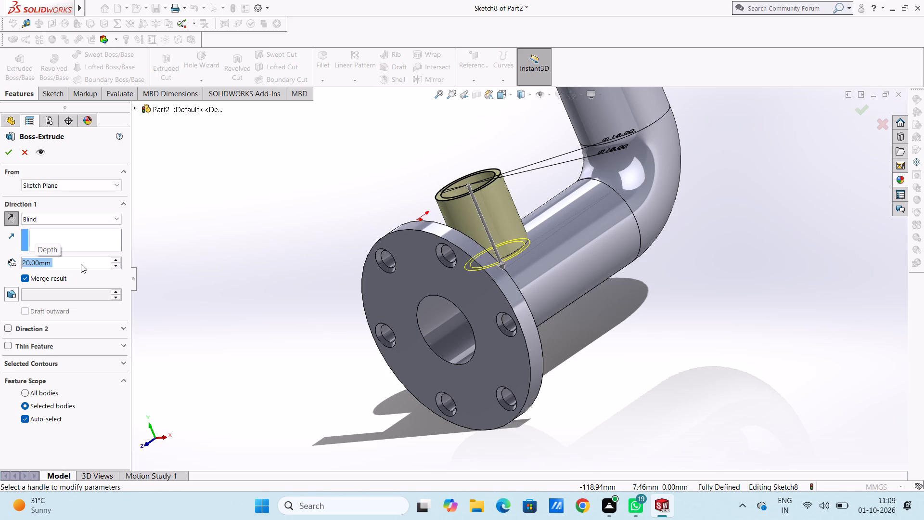
{"action": "type", "text": "25"}
{"action": "key", "text": "Return"}
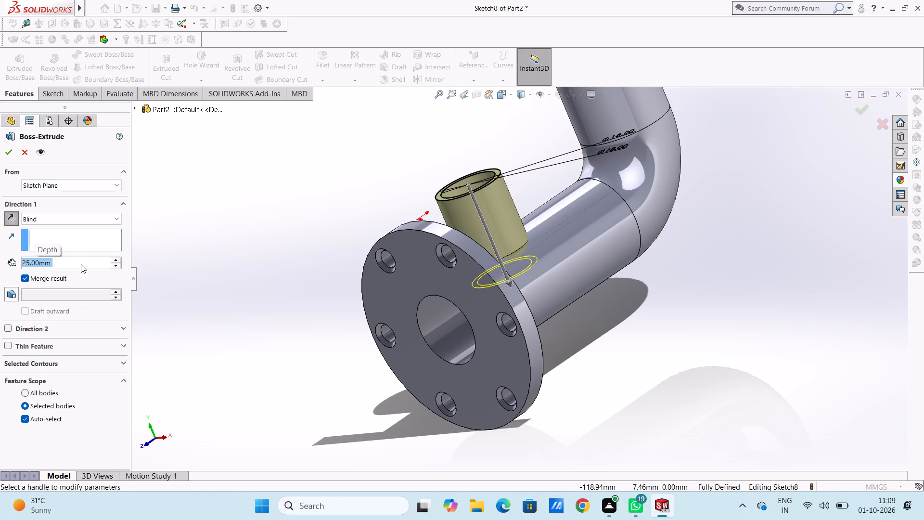
{"action": "middle_click_drag", "start_coordinate": [244, 218], "coordinate": [302, 312]}
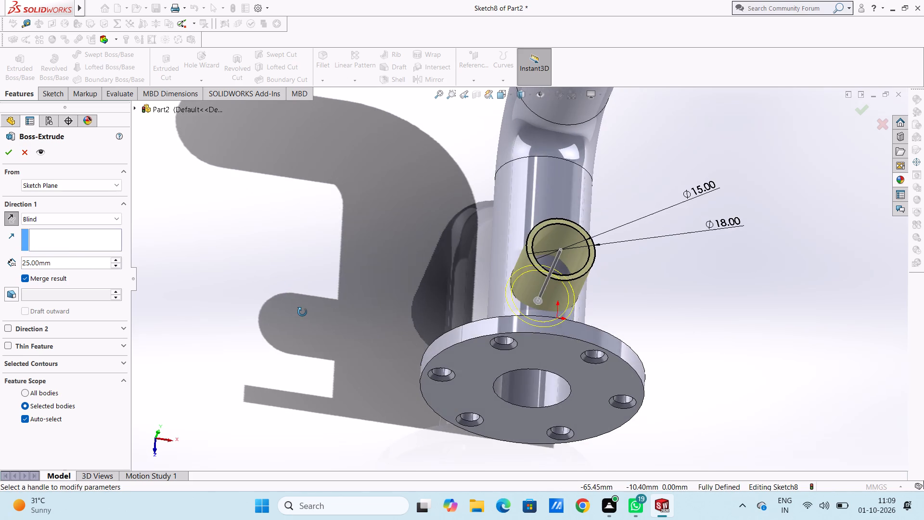
{"action": "middle_click_drag", "start_coordinate": [302, 312], "coordinate": [318, 145]}
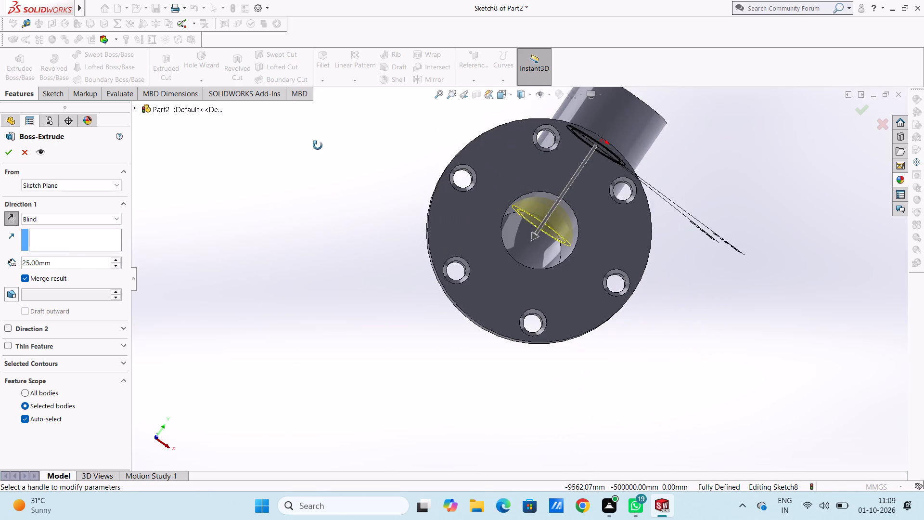
{"action": "middle_click_drag", "start_coordinate": [318, 145], "coordinate": [258, 143]}
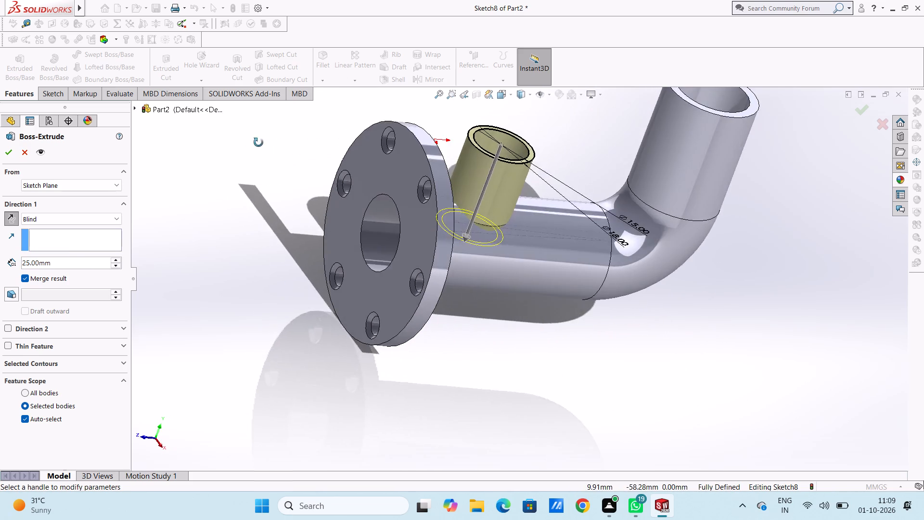
{"action": "middle_click_drag", "start_coordinate": [258, 143], "coordinate": [238, 149]}
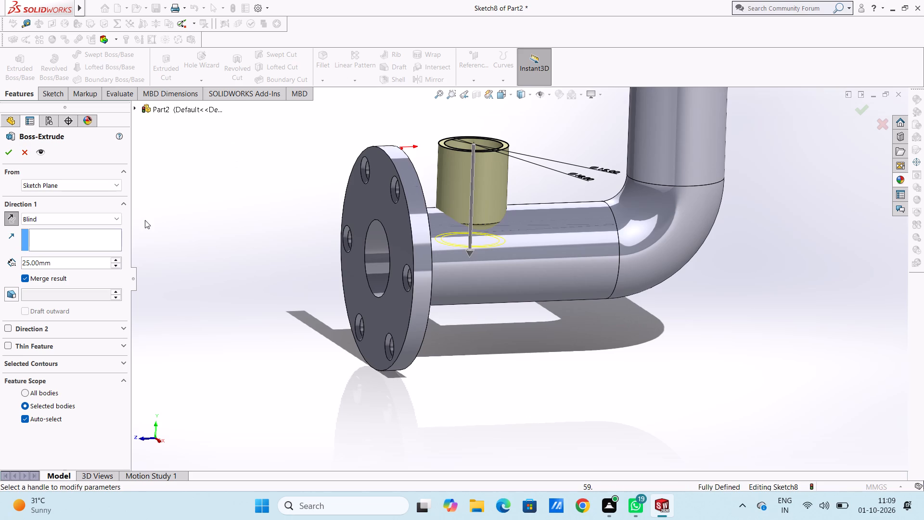
{"action": "double_click", "coordinate": [60, 260]}
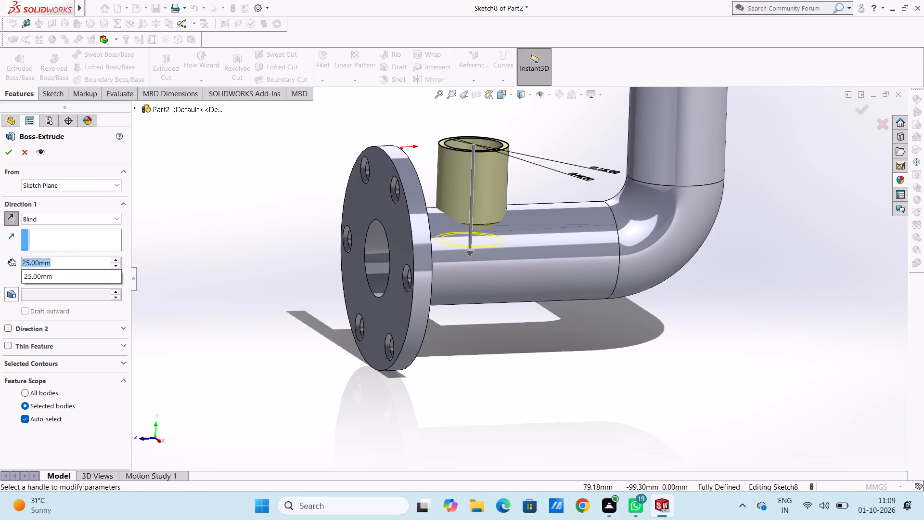
{"action": "type", "text": "26"}
{"action": "key", "text": "Return"}
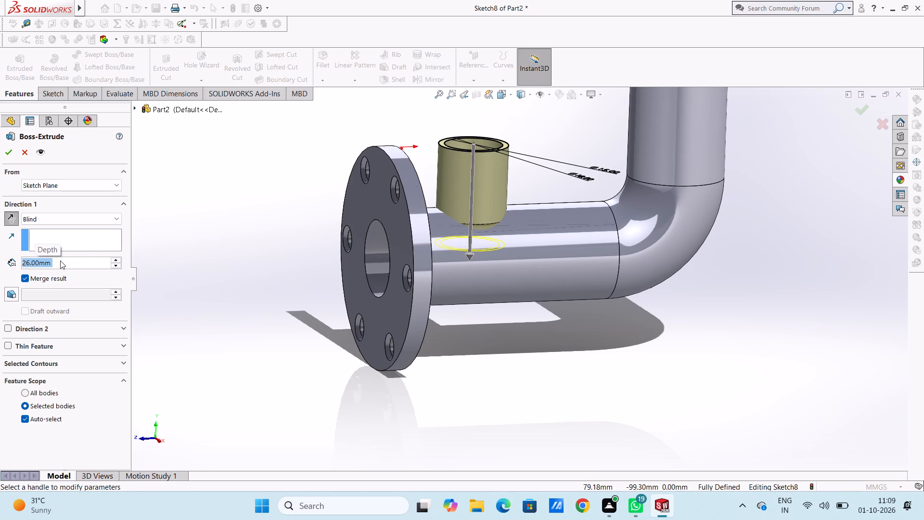
{"action": "left_click", "coordinate": [13, 157]}
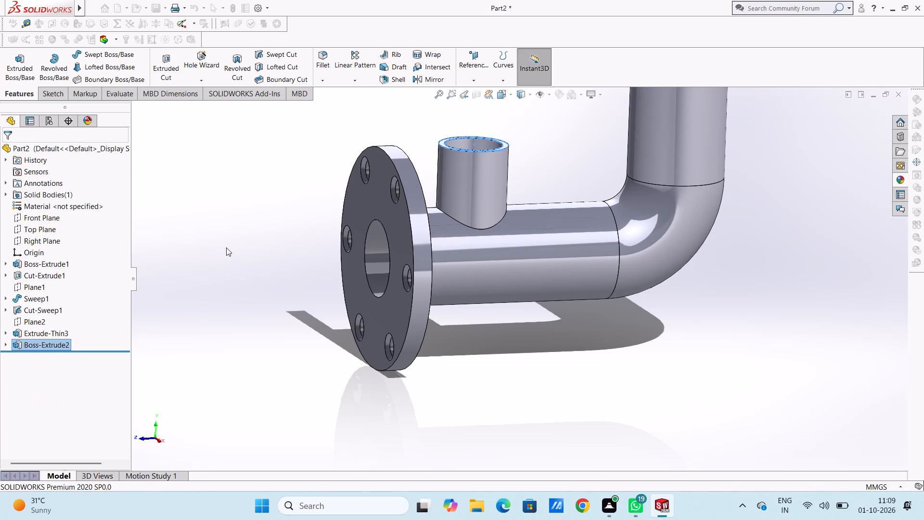
{"action": "left_click", "coordinate": [226, 247]}
Sketch a circle of 10 mm radius on the flange's front face, centred on the origin and matching the bore edge.
{"action": "middle_click_drag", "start_coordinate": [223, 246], "coordinate": [263, 247]}
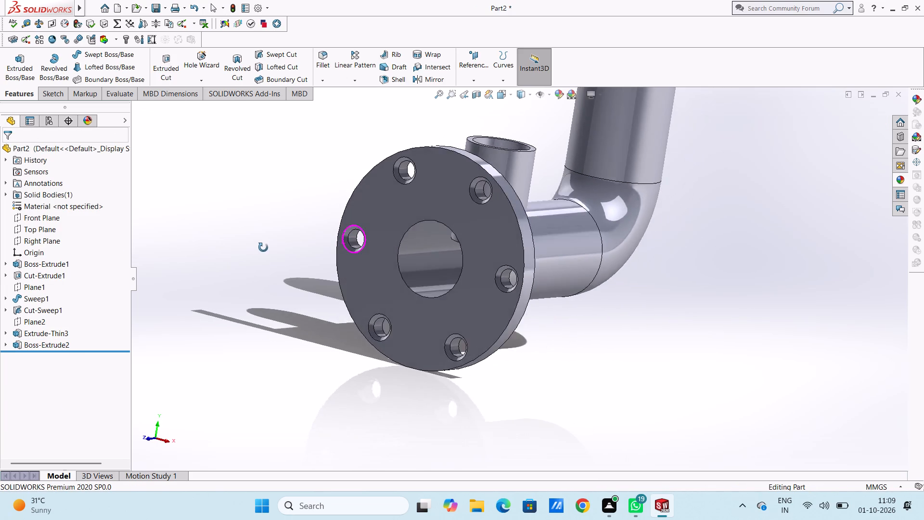
{"action": "middle_click_drag", "start_coordinate": [263, 247], "coordinate": [290, 251]}
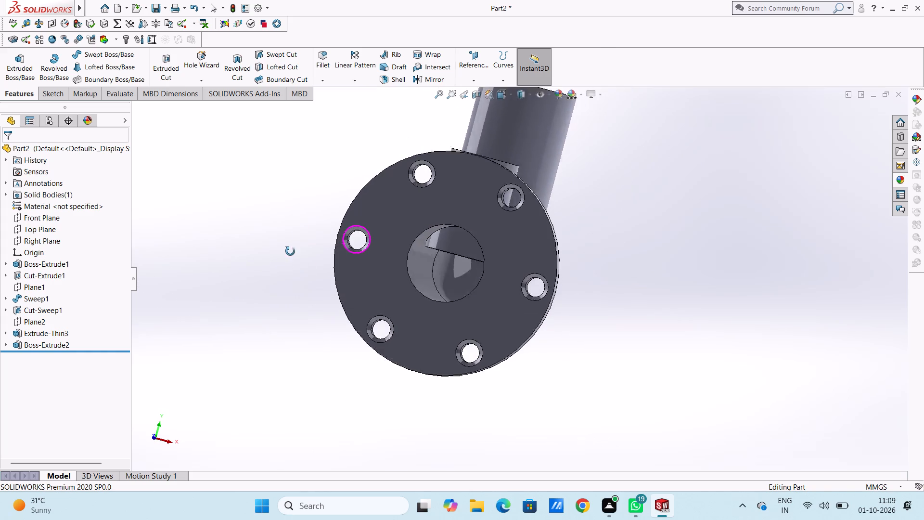
{"action": "middle_click_drag", "start_coordinate": [290, 251], "coordinate": [263, 256]}
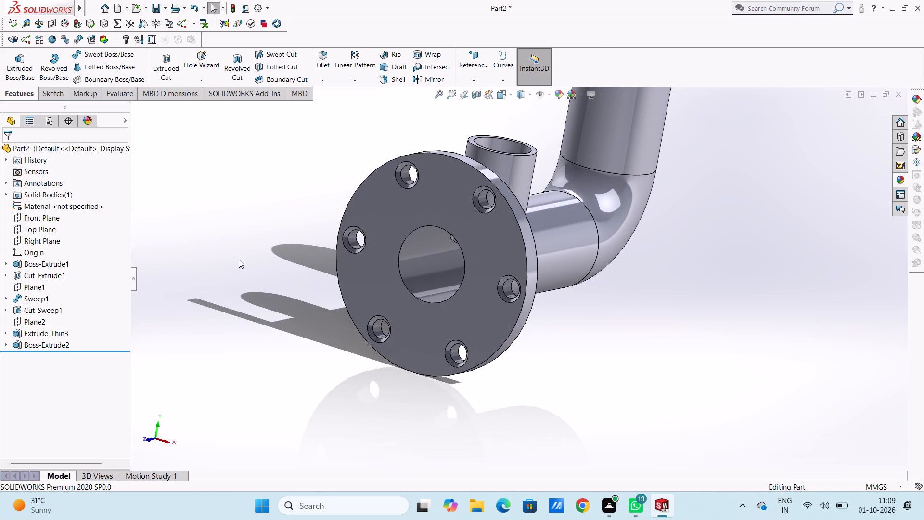
{"action": "key", "text": "ctrl+1"}
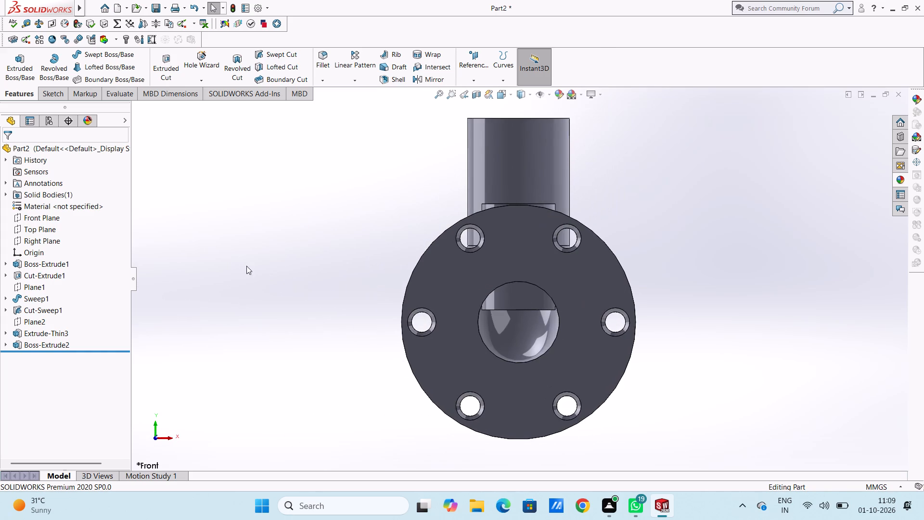
{"action": "left_click", "coordinate": [528, 264]}
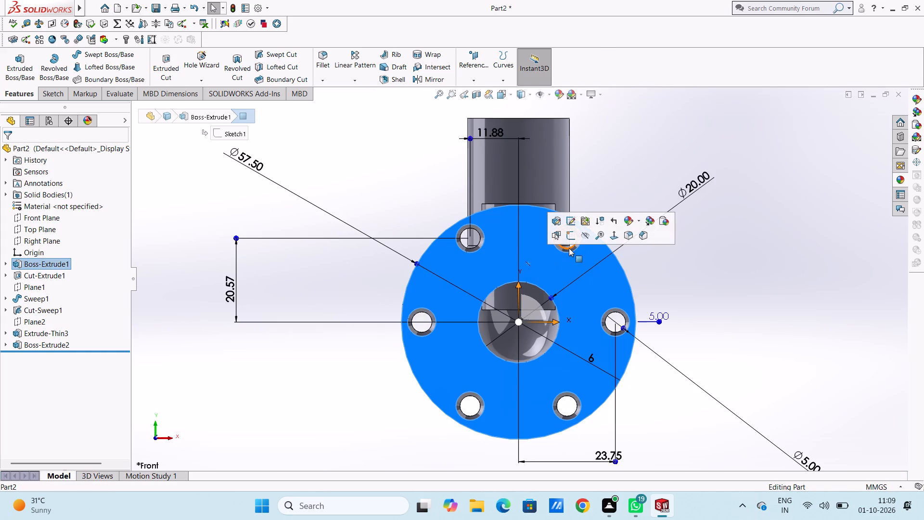
{"action": "left_click", "coordinate": [571, 238]}
{"action": "left_click", "coordinate": [295, 282]}
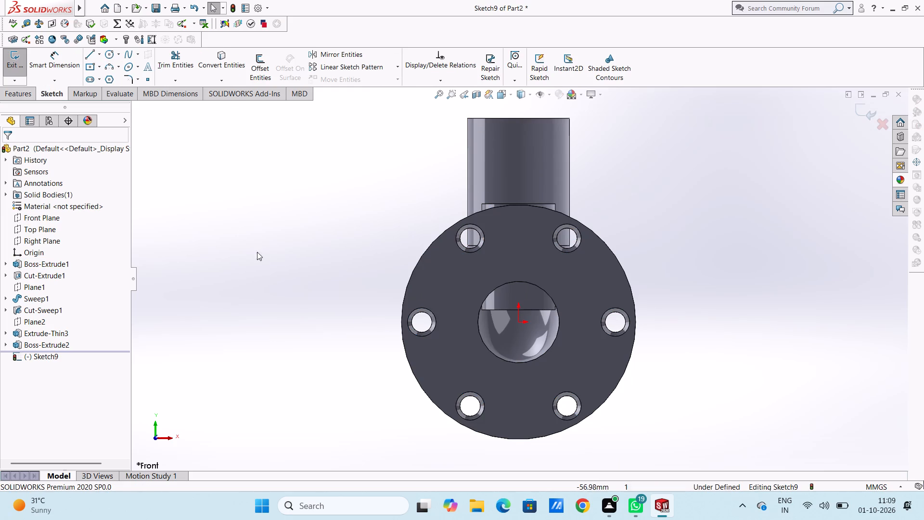
{"action": "left_click", "coordinate": [109, 57]}
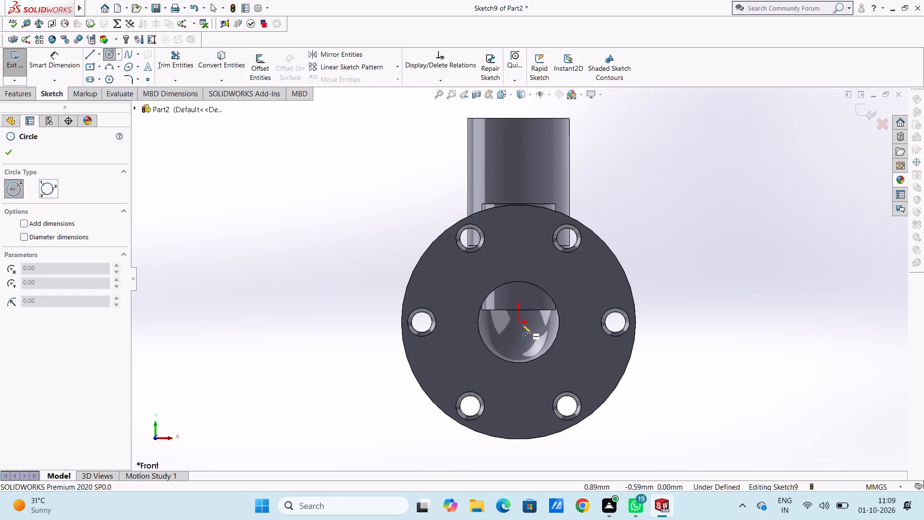
{"action": "left_click", "coordinate": [518, 325]}
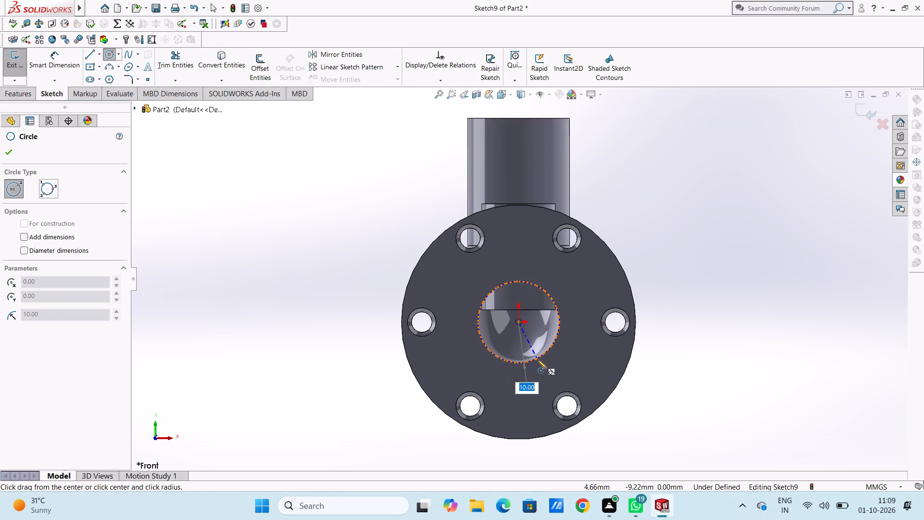
{"action": "left_click", "coordinate": [538, 360]}
{"action": "left_click", "coordinate": [13, 151]}
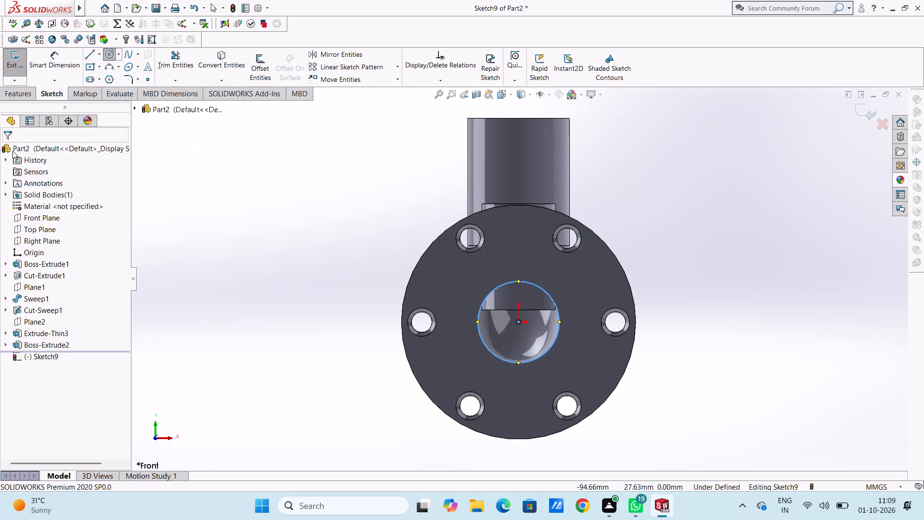
Dimension the diameter of the bore circle on the flange face.
{"action": "left_click", "coordinate": [62, 70]}
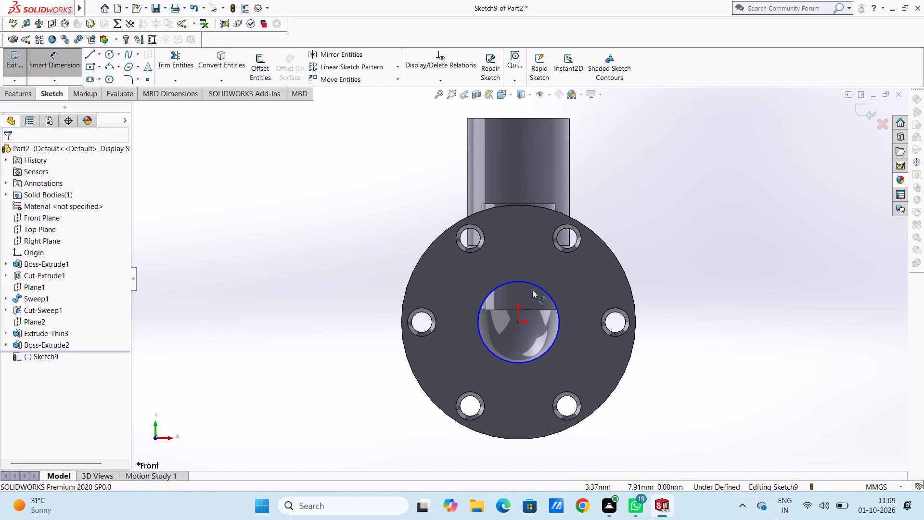
{"action": "left_click", "coordinate": [535, 286]}
{"action": "left_click", "coordinate": [717, 226]}
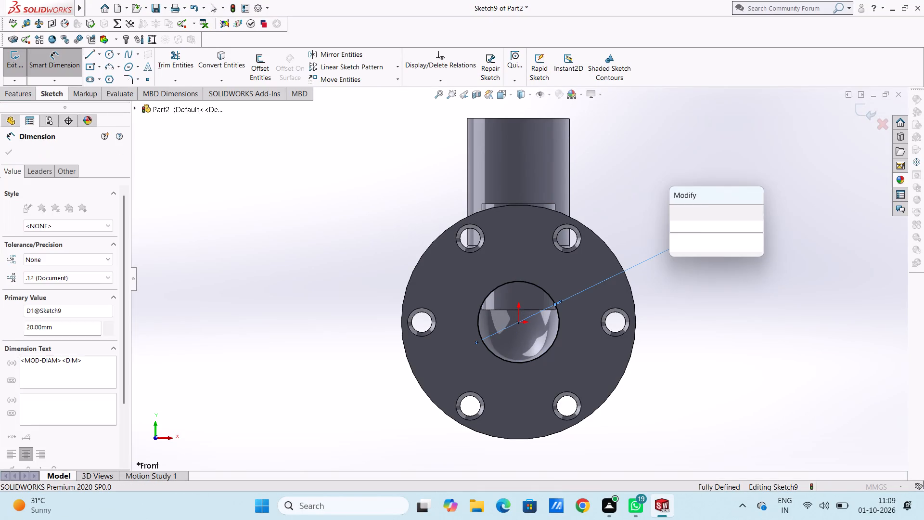
{"action": "left_click", "coordinate": [679, 209]}
{"action": "left_click", "coordinate": [733, 295]}
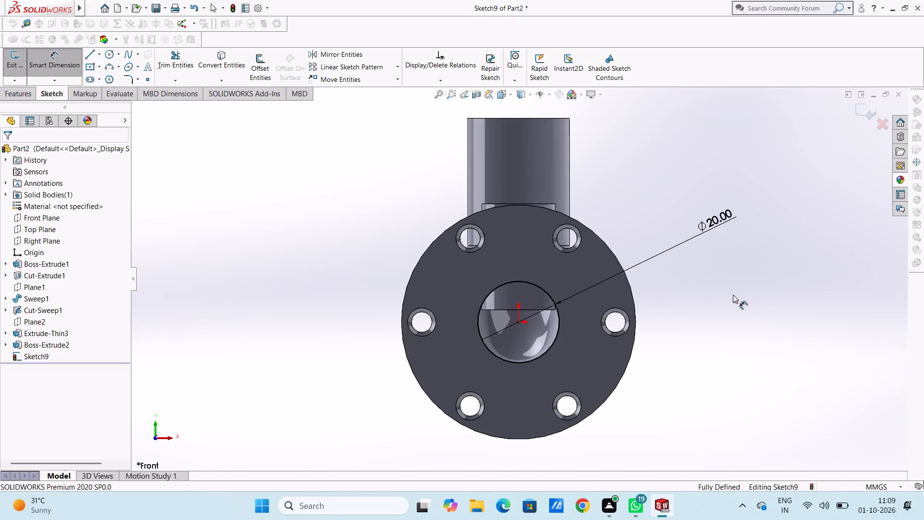
{"action": "key", "text": "Escape"}
Cut-extrude the bore circle to a blind depth of 50 mm from the flange face into the main pipe.
{"action": "middle_click_drag", "start_coordinate": [733, 295], "coordinate": [717, 297]}
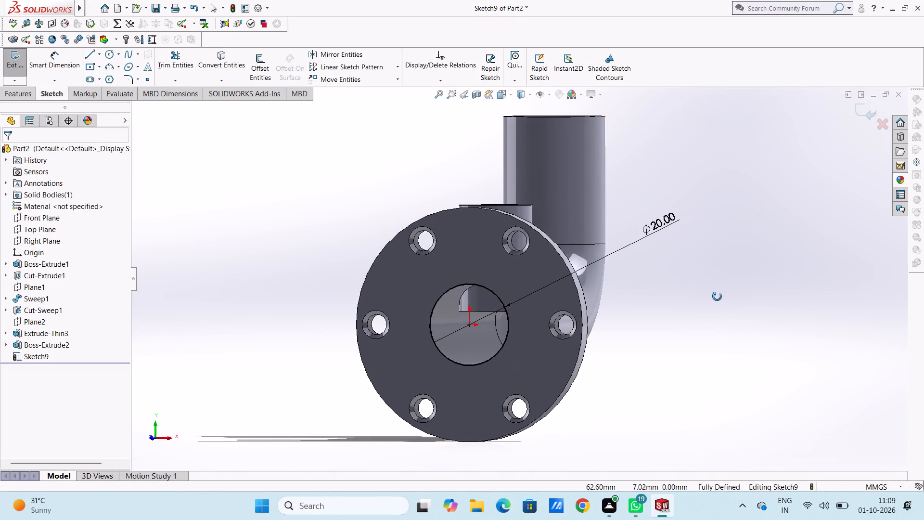
{"action": "middle_click_drag", "start_coordinate": [717, 297], "coordinate": [717, 297]}
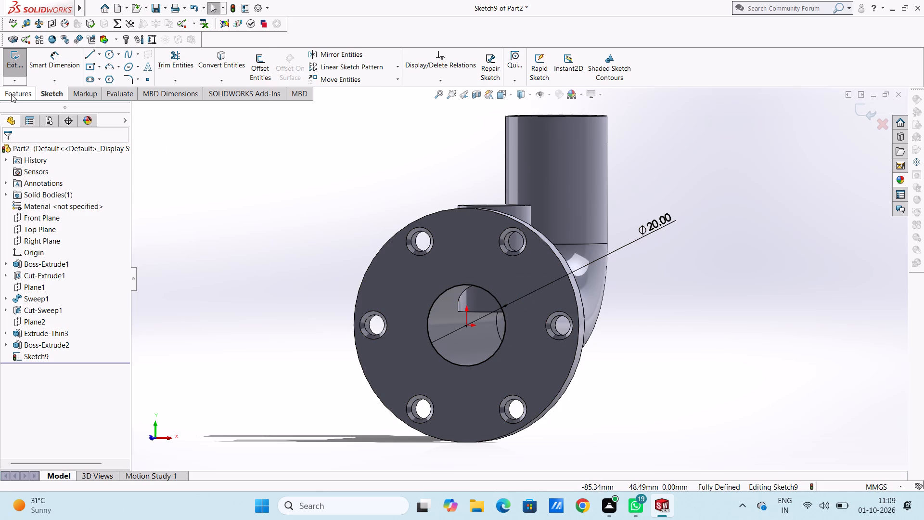
{"action": "left_click", "coordinate": [11, 94]}
{"action": "left_click", "coordinate": [171, 63]}
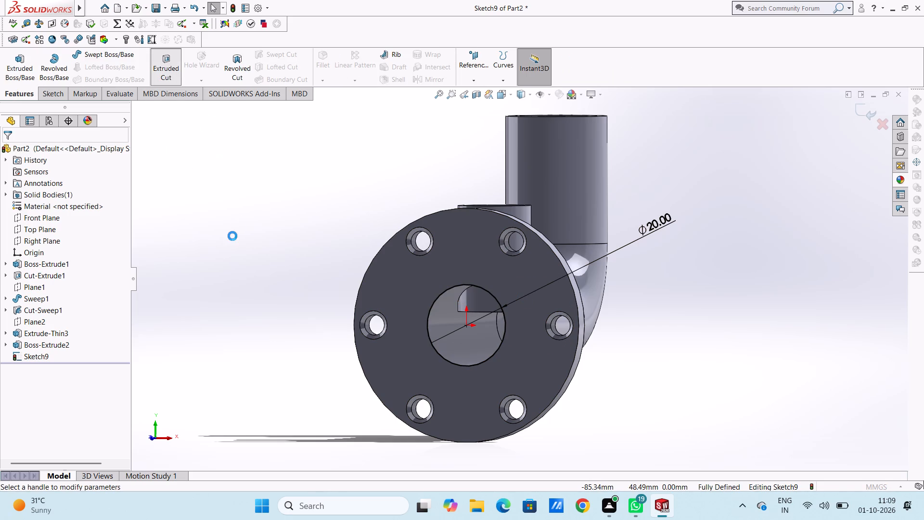
{"action": "middle_click_drag", "start_coordinate": [349, 227], "coordinate": [287, 259]}
{"action": "double_click", "coordinate": [79, 262]}
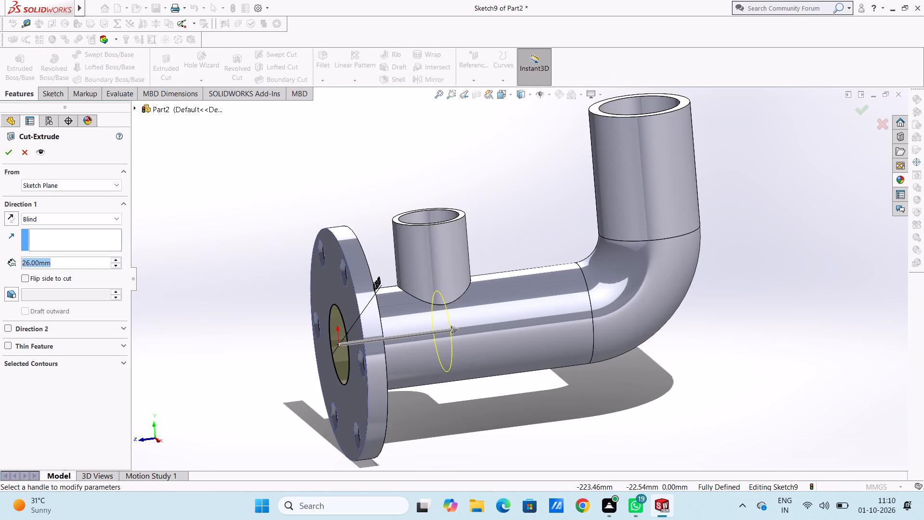
{"action": "type", "text": "50"}
{"action": "key", "text": "Return"}
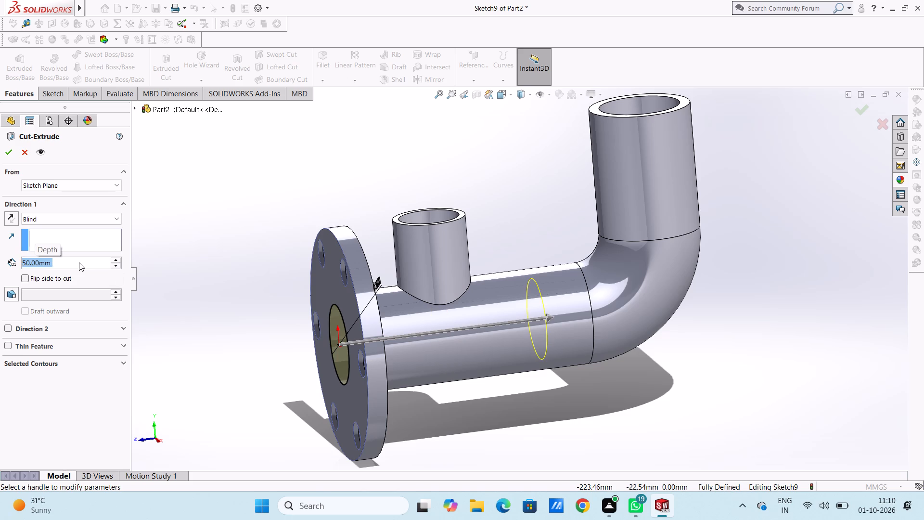
{"action": "left_click", "coordinate": [10, 153]}
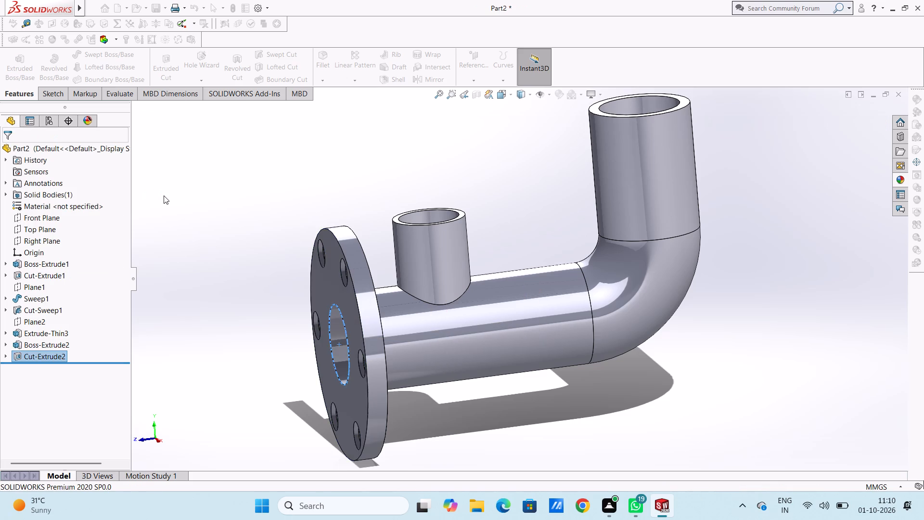
{"action": "left_click", "coordinate": [164, 195]}
Sketch a circle of 7.5 mm radius on the branch pipe's end face, centred on the pipe and matching its inner edge.
{"action": "scroll", "coordinate": [170, 216], "scroll_direction": "down", "scroll_amount": 1}
{"action": "middle_click_drag", "start_coordinate": [169, 218], "coordinate": [242, 178]}
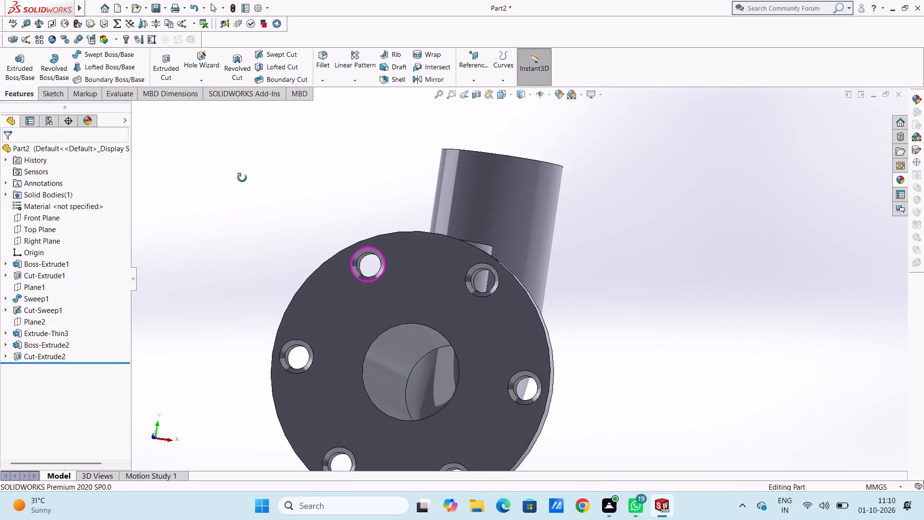
{"action": "middle_click_drag", "start_coordinate": [242, 178], "coordinate": [232, 236]}
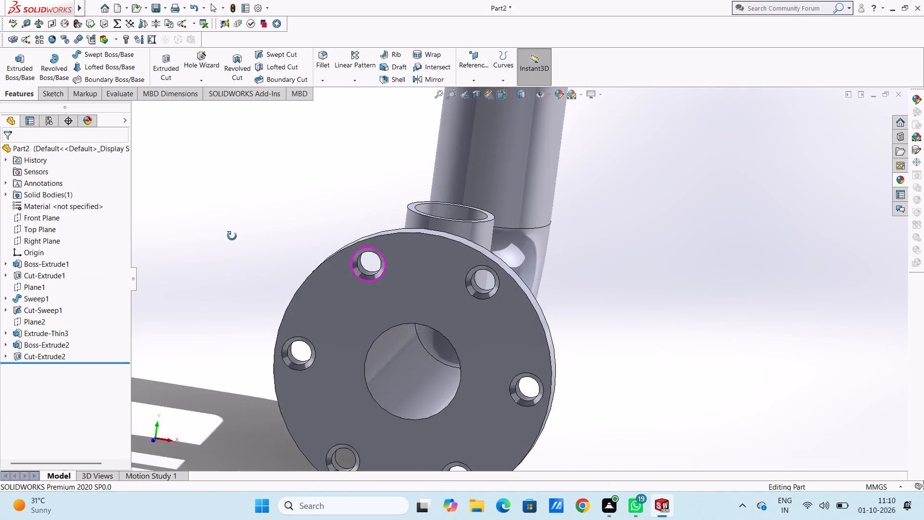
{"action": "middle_click_drag", "start_coordinate": [232, 236], "coordinate": [227, 249]}
{"action": "scroll", "coordinate": [227, 249], "scroll_direction": "up", "scroll_amount": 3}
{"action": "middle_click_drag", "start_coordinate": [264, 248], "coordinate": [290, 264]}
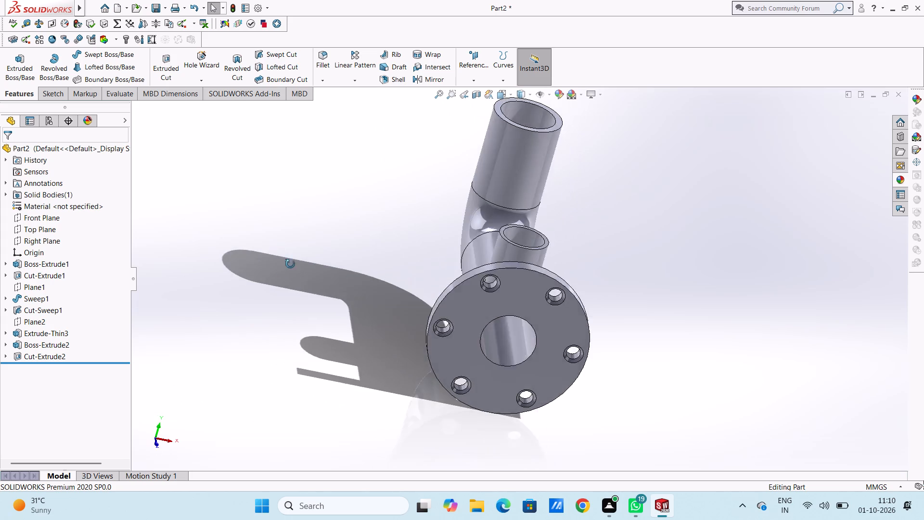
{"action": "middle_click_drag", "start_coordinate": [290, 264], "coordinate": [271, 283]}
{"action": "key", "text": "ctrl+5"}
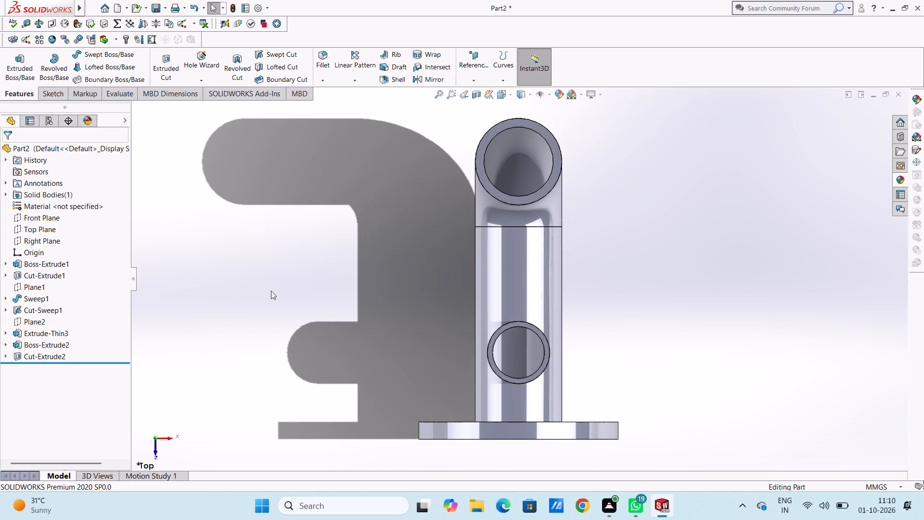
{"action": "scroll", "coordinate": [550, 375], "scroll_direction": "down", "scroll_amount": 5}
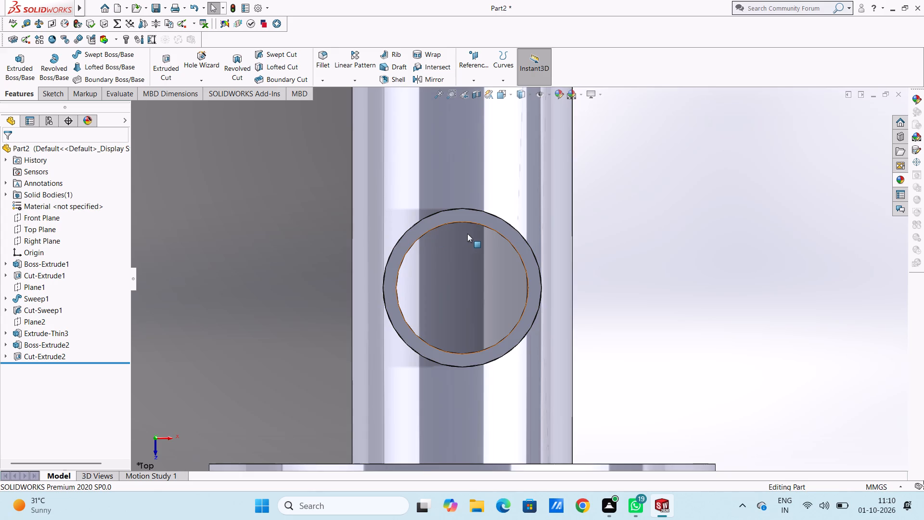
{"action": "scroll", "coordinate": [467, 233], "scroll_direction": "down", "scroll_amount": 3}
{"action": "left_click", "coordinate": [468, 216]}
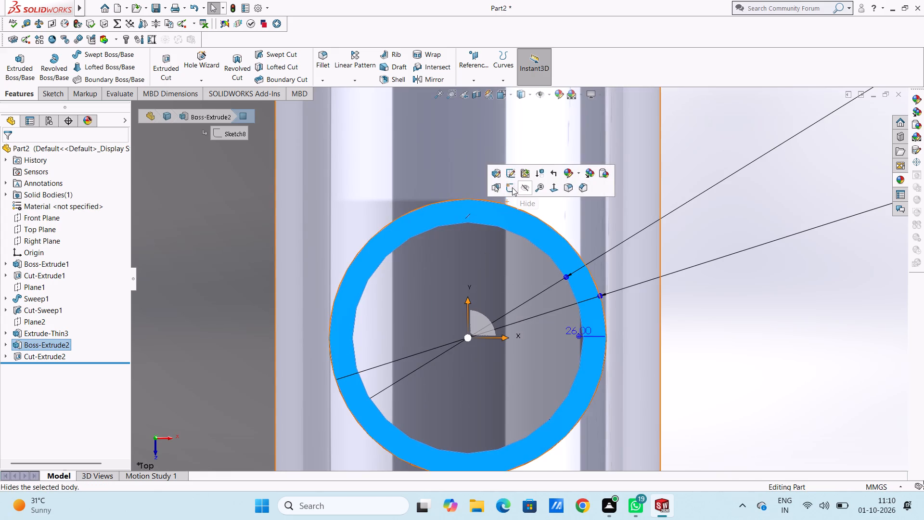
{"action": "left_click", "coordinate": [511, 187]}
{"action": "left_click", "coordinate": [212, 256]}
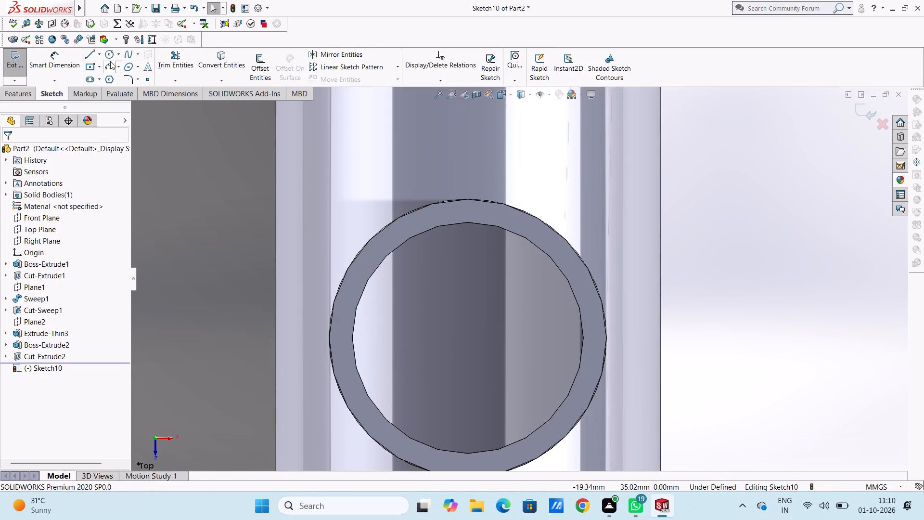
{"action": "left_click", "coordinate": [108, 57]}
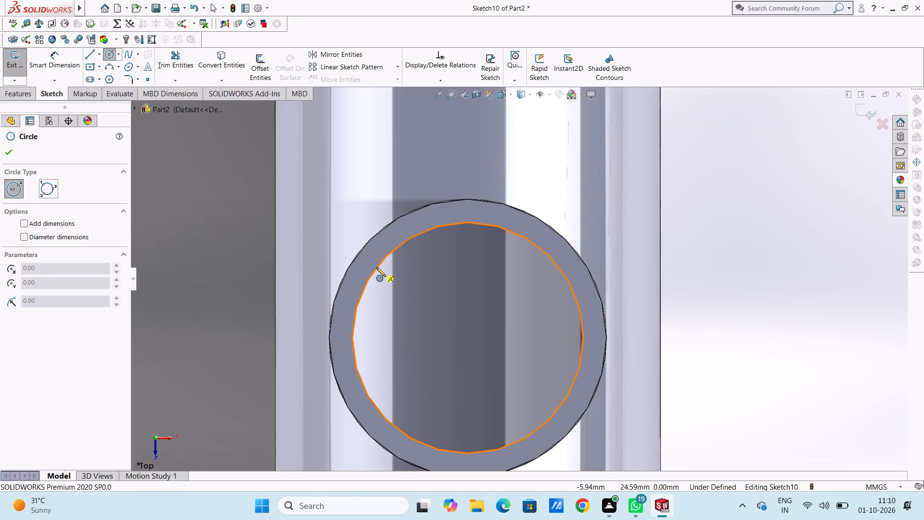
{"action": "left_click", "coordinate": [468, 337]}
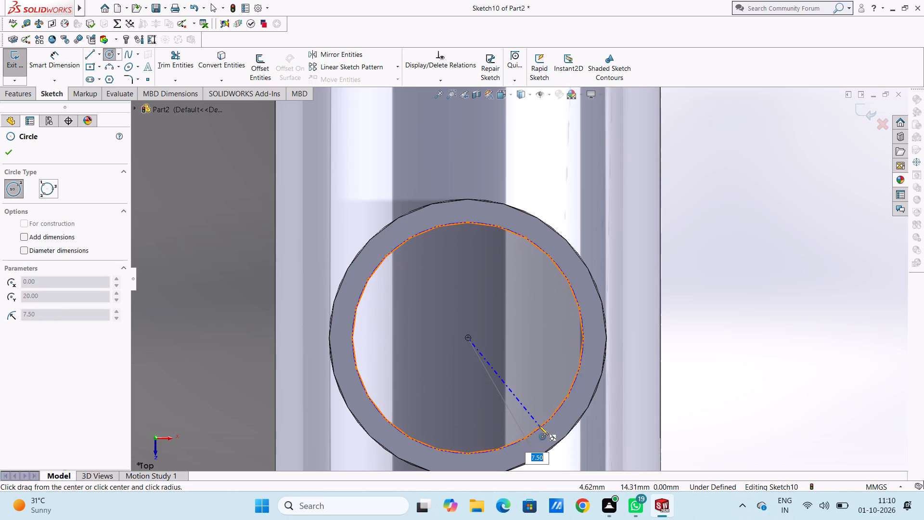
{"action": "left_click", "coordinate": [539, 426]}
{"action": "left_click", "coordinate": [12, 152]}
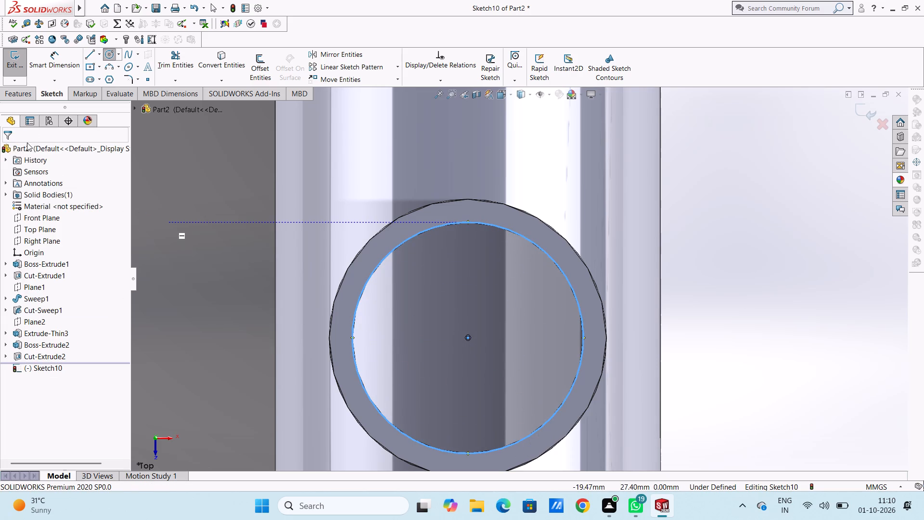
Dimension the diameter of the bore circle on the branch pipe's end face.
{"action": "left_click", "coordinate": [54, 62]}
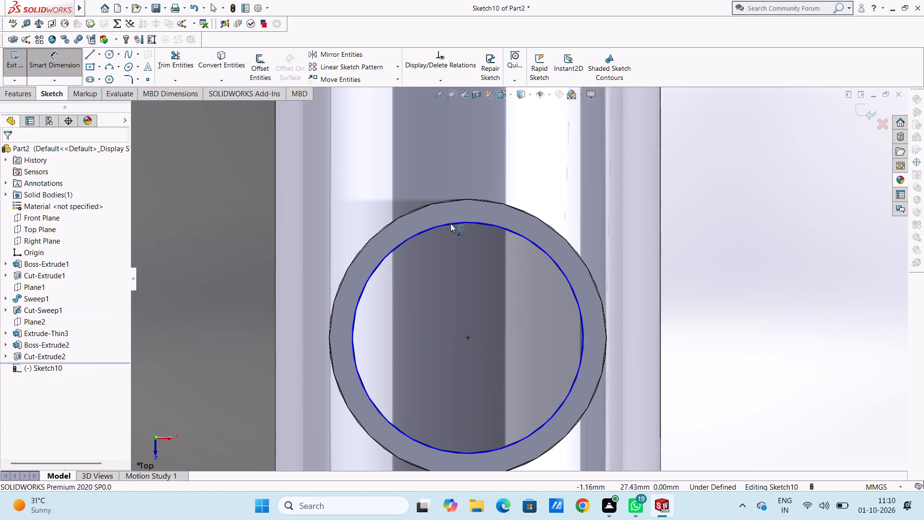
{"action": "left_click", "coordinate": [450, 223]}
{"action": "left_click", "coordinate": [789, 211]}
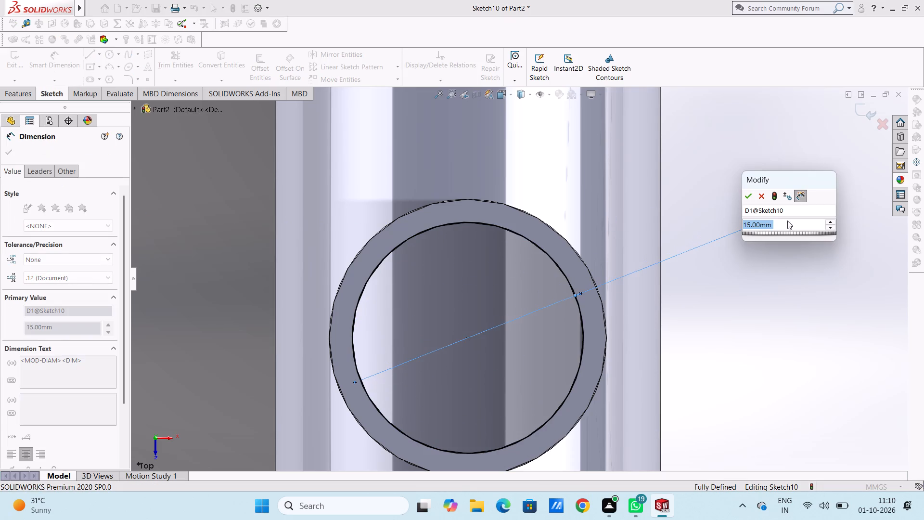
{"action": "left_click", "coordinate": [747, 197]}
{"action": "left_click", "coordinate": [747, 301]}
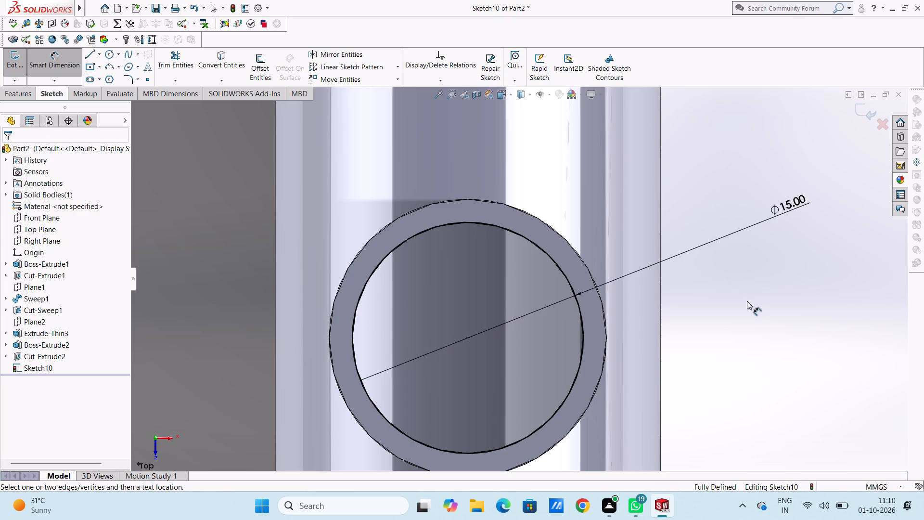
{"action": "key", "text": "Escape"}
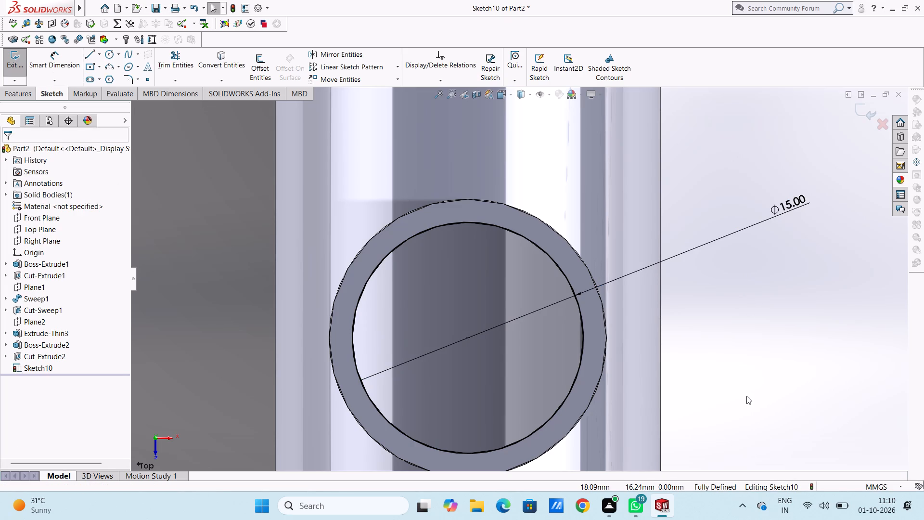
Cut-extrude the branch bore circle to a blind depth of 25 mm from the end face into the main pipe.
{"action": "middle_click_drag", "start_coordinate": [746, 396], "coordinate": [722, 355]}
{"action": "scroll", "coordinate": [720, 350], "scroll_direction": "up", "scroll_amount": 4}
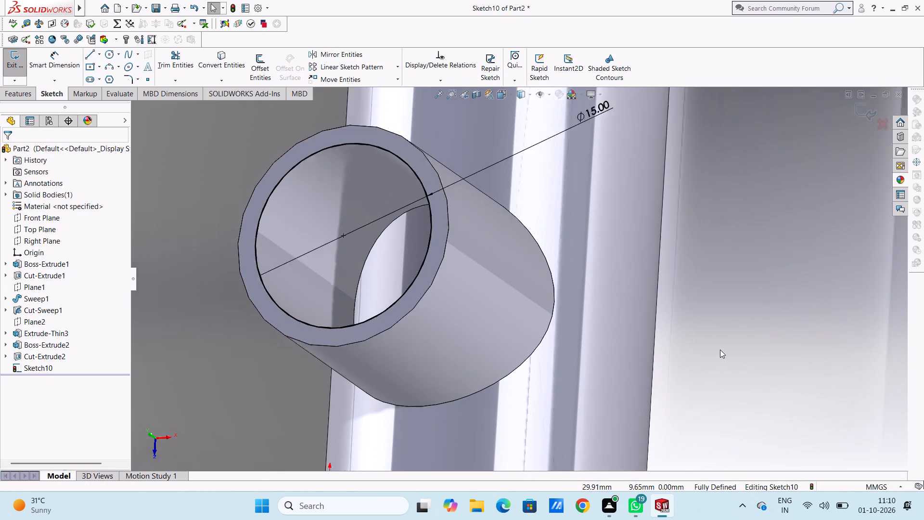
{"action": "left_click", "coordinate": [19, 95]}
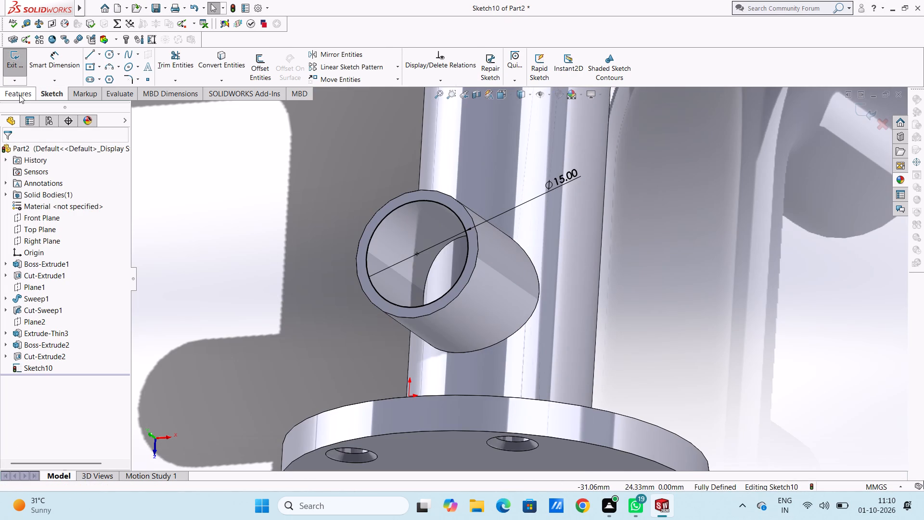
{"action": "left_click", "coordinate": [162, 68]}
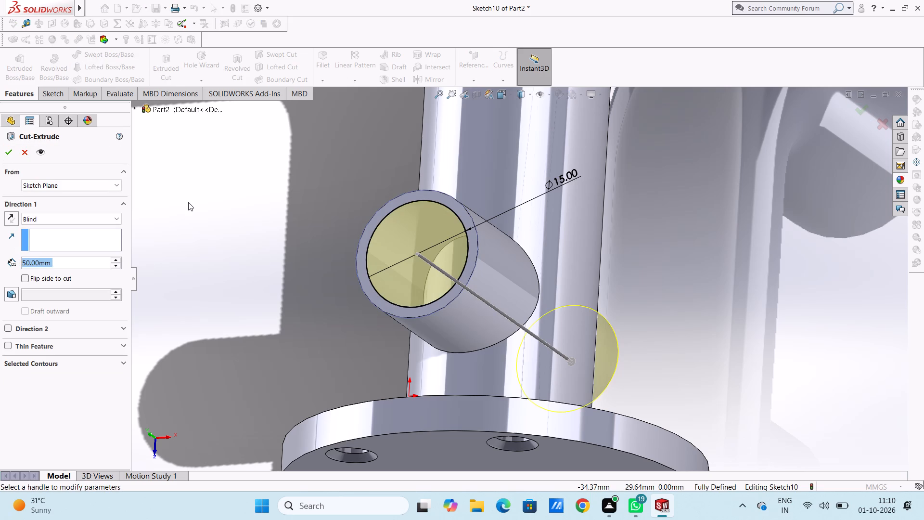
{"action": "scroll", "coordinate": [299, 249], "scroll_direction": "up", "scroll_amount": 1}
{"action": "middle_click_drag", "start_coordinate": [299, 249], "coordinate": [272, 237]}
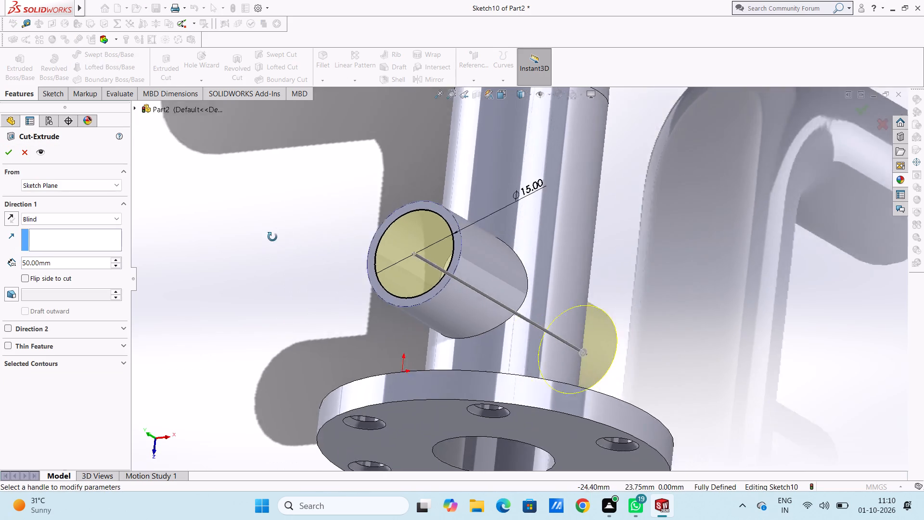
{"action": "middle_click_drag", "start_coordinate": [272, 237], "coordinate": [247, 235]}
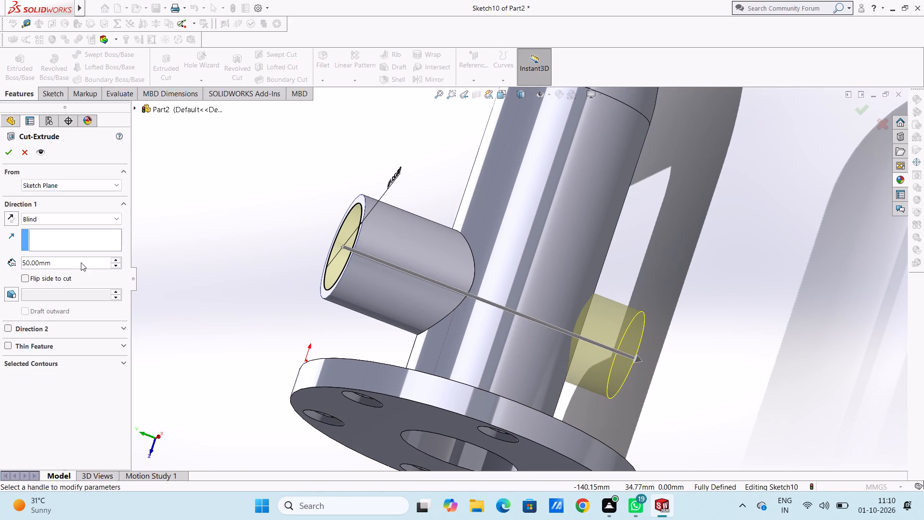
{"action": "double_click", "coordinate": [81, 262]}
{"action": "type", "text": "25"}
{"action": "key", "text": "Return"}
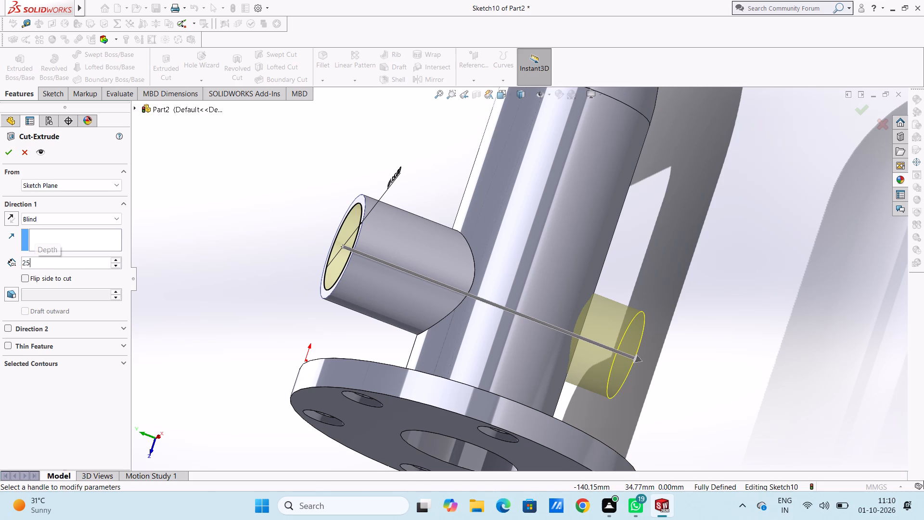
{"action": "left_click", "coordinate": [10, 153]}
{"action": "left_click", "coordinate": [183, 250]}
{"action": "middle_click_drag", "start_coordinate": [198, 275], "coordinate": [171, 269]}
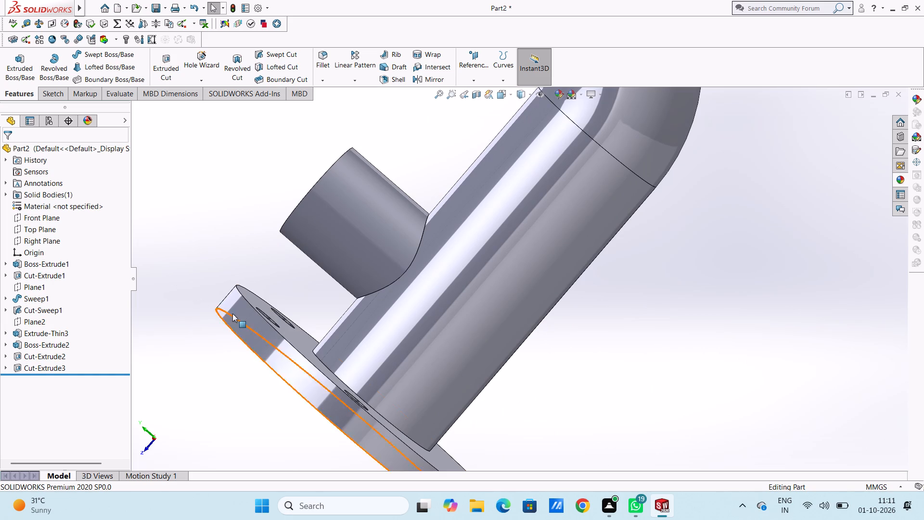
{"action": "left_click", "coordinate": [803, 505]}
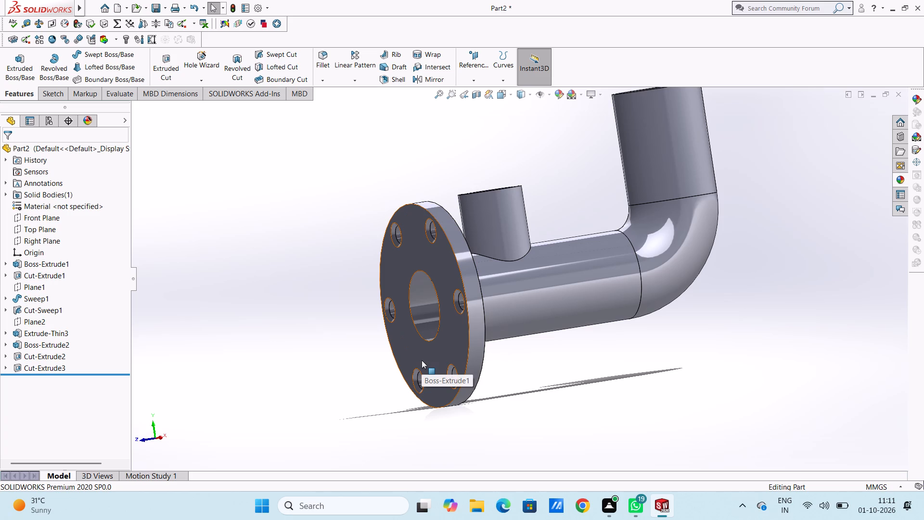
Section the model from the Front Plane, offset about 0.53 mm and rotated to about 274° and 212°, cutting lengthwise through flange, branch and elbow.
{"action": "middle_click_drag", "start_coordinate": [343, 317], "coordinate": [369, 258]}
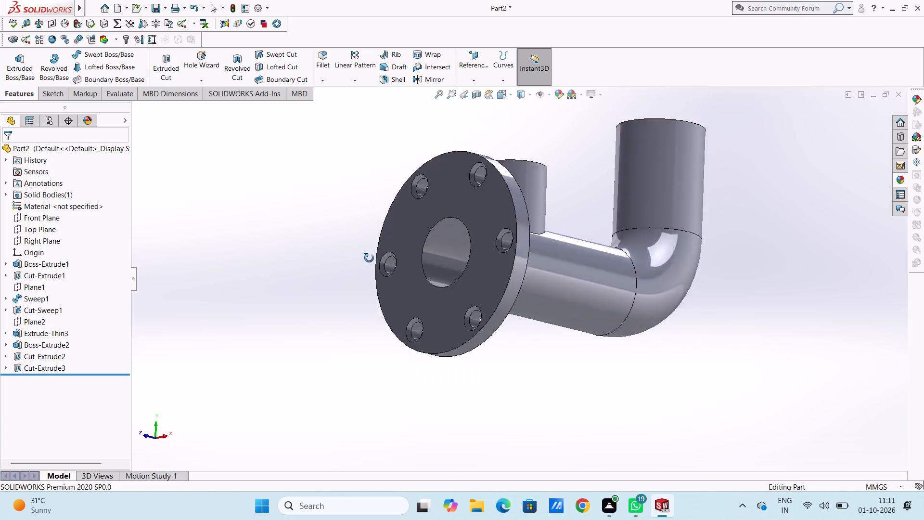
{"action": "middle_click_drag", "start_coordinate": [369, 258], "coordinate": [333, 328]}
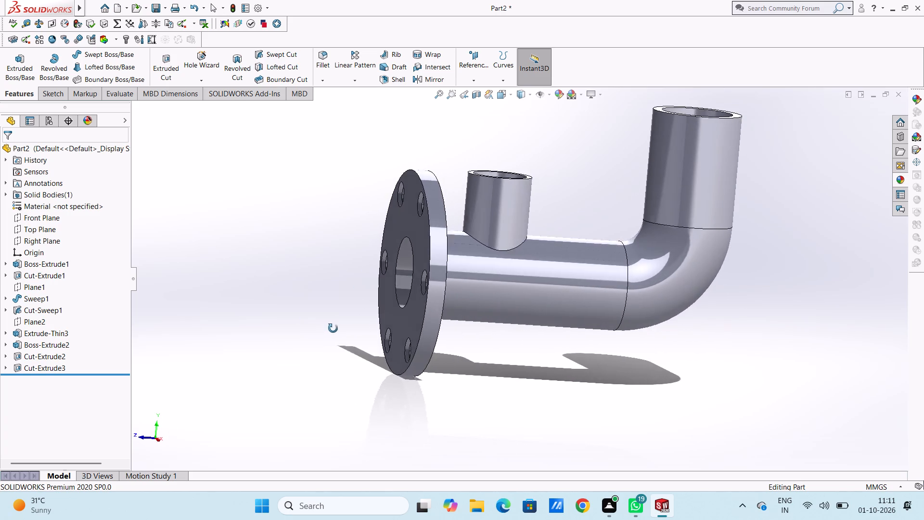
{"action": "middle_click_drag", "start_coordinate": [333, 328], "coordinate": [324, 301]}
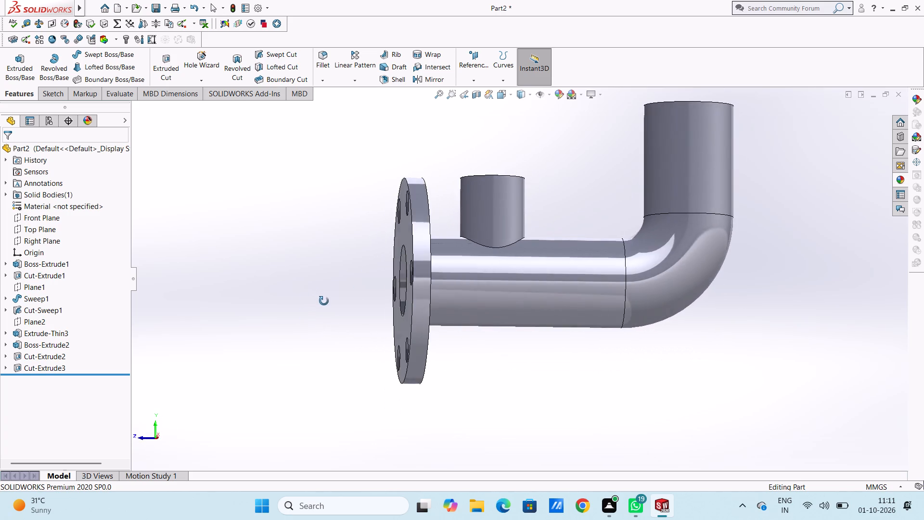
{"action": "middle_click_drag", "start_coordinate": [324, 301], "coordinate": [322, 313]}
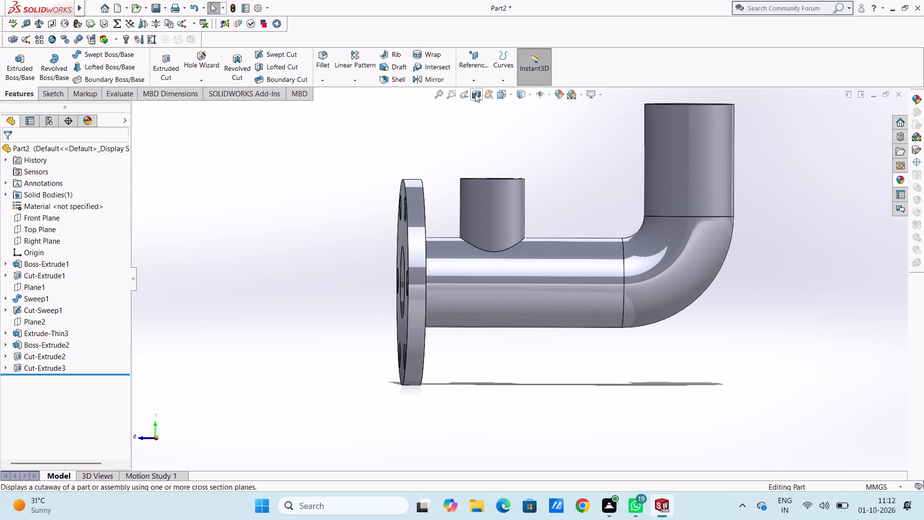
{"action": "left_click", "coordinate": [475, 93]}
{"action": "left_click_drag", "start_coordinate": [354, 243], "coordinate": [385, 255]}
{"action": "left_click_drag", "start_coordinate": [405, 273], "coordinate": [495, 271]}
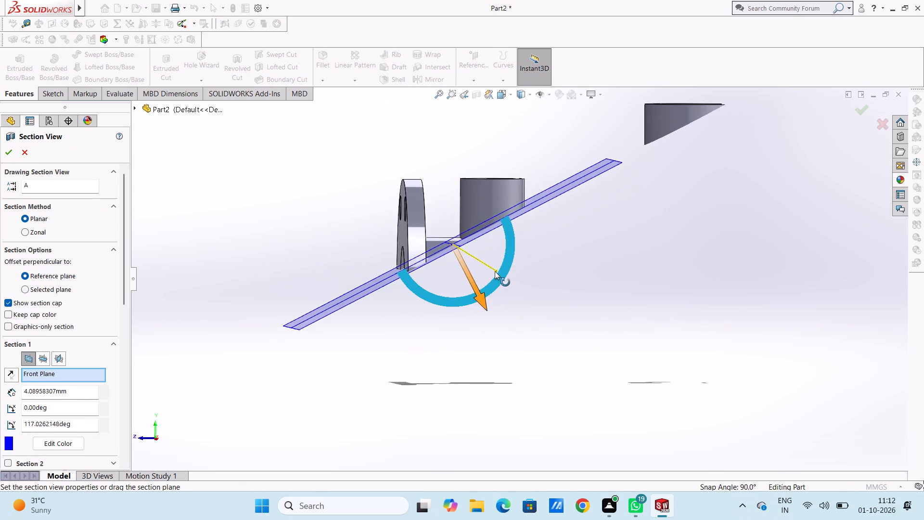
{"action": "left_click_drag", "start_coordinate": [495, 271], "coordinate": [469, 278]}
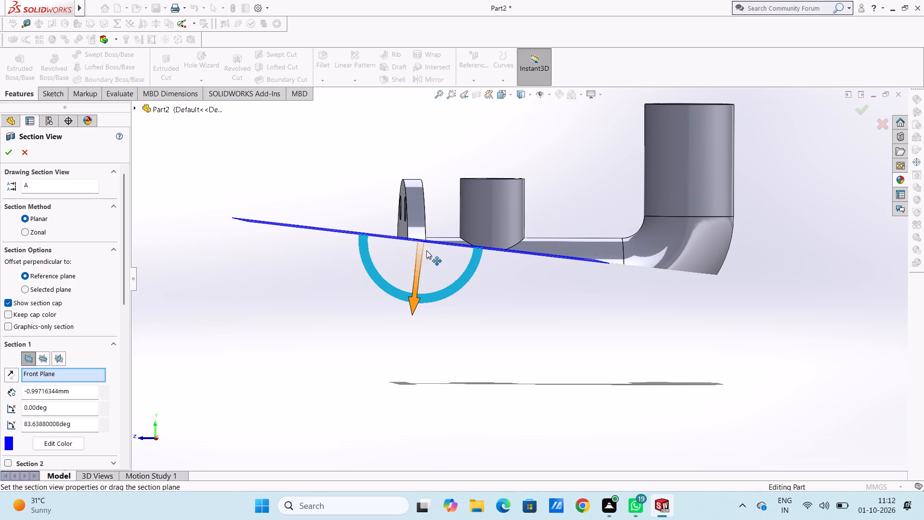
{"action": "left_click_drag", "start_coordinate": [426, 250], "coordinate": [423, 221]}
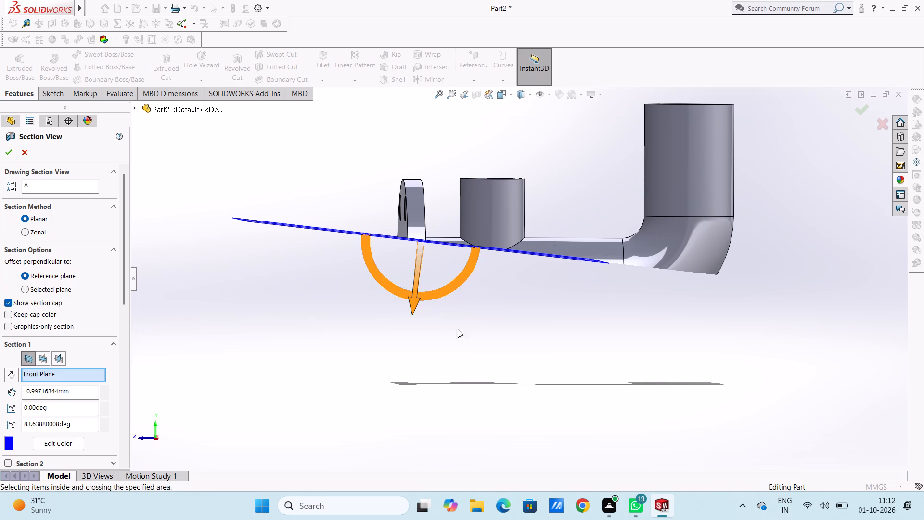
{"action": "middle_click_drag", "start_coordinate": [462, 332], "coordinate": [475, 276]}
{"action": "left_click_drag", "start_coordinate": [431, 264], "coordinate": [433, 228]}
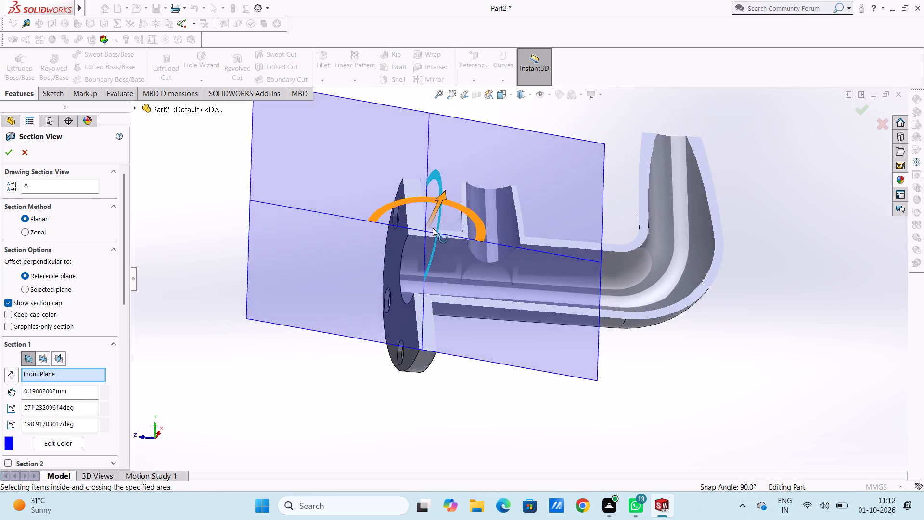
{"action": "left_click_drag", "start_coordinate": [433, 228], "coordinate": [433, 224]}
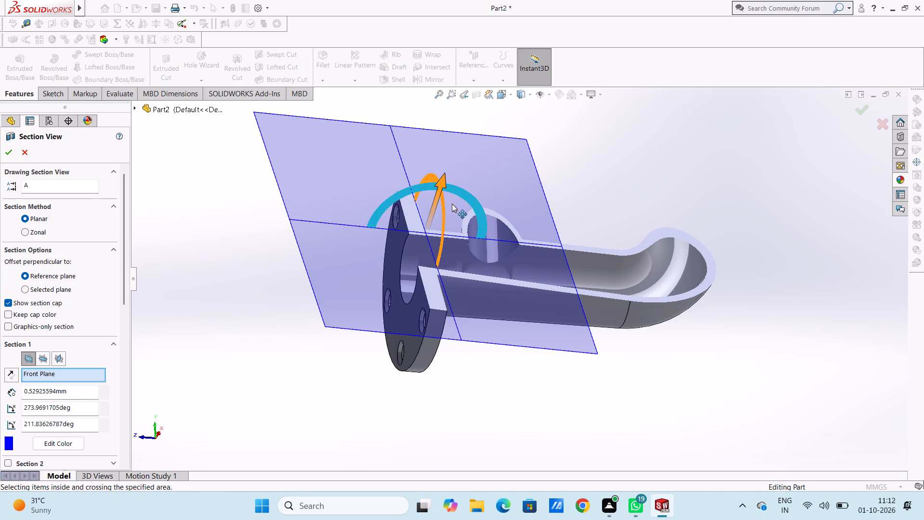
Examine the sectioned flange, branch and elbow bores from several angles, and close the section view without keeping it.
{"action": "middle_click_drag", "start_coordinate": [587, 165], "coordinate": [595, 277]}
{"action": "scroll", "coordinate": [573, 261], "scroll_direction": "down", "scroll_amount": 1}
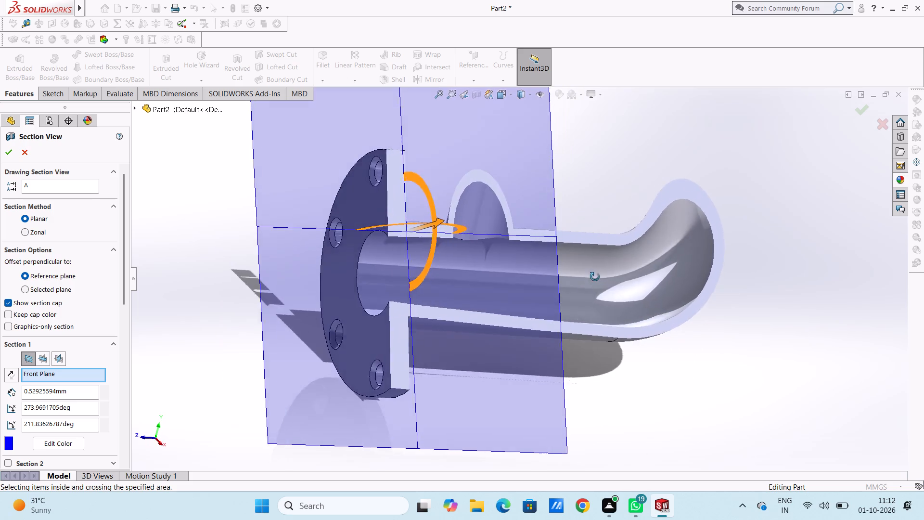
{"action": "middle_click_drag", "start_coordinate": [595, 277], "coordinate": [565, 310]}
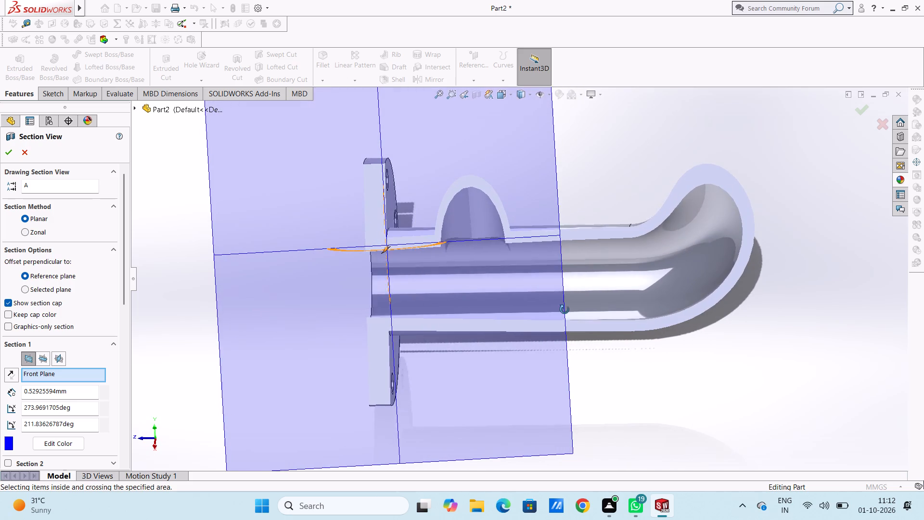
{"action": "middle_click_drag", "start_coordinate": [565, 310], "coordinate": [565, 310]}
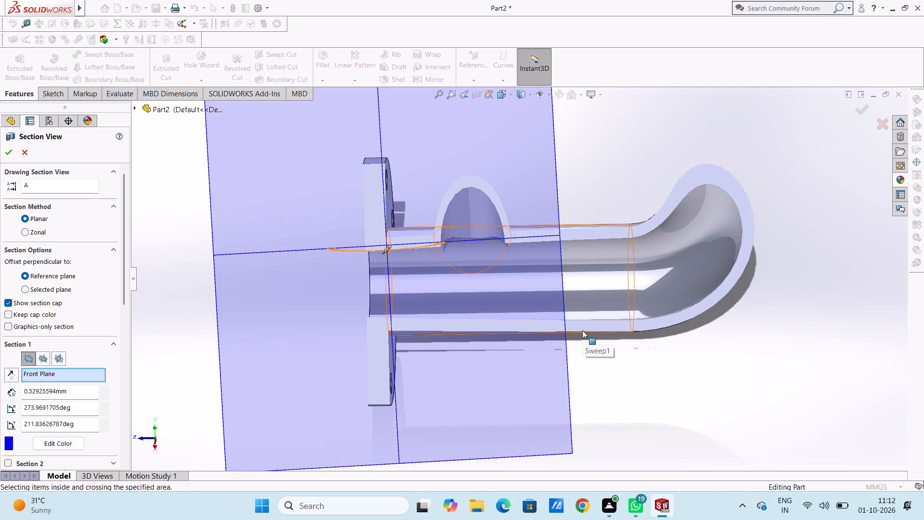
{"action": "scroll", "coordinate": [582, 330], "scroll_direction": "up", "scroll_amount": 1}
{"action": "middle_click_drag", "start_coordinate": [616, 370], "coordinate": [628, 377]}
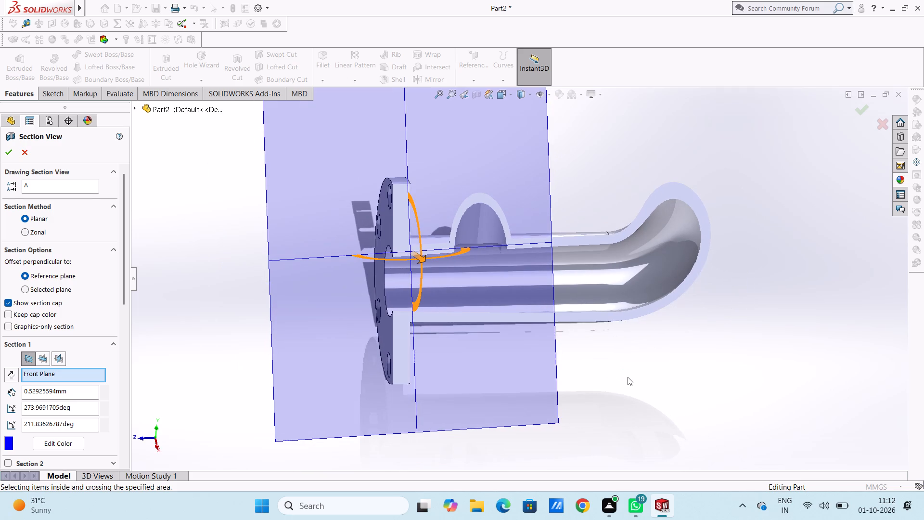
{"action": "key", "text": "Escape"}
{"action": "key", "text": "Escape"}
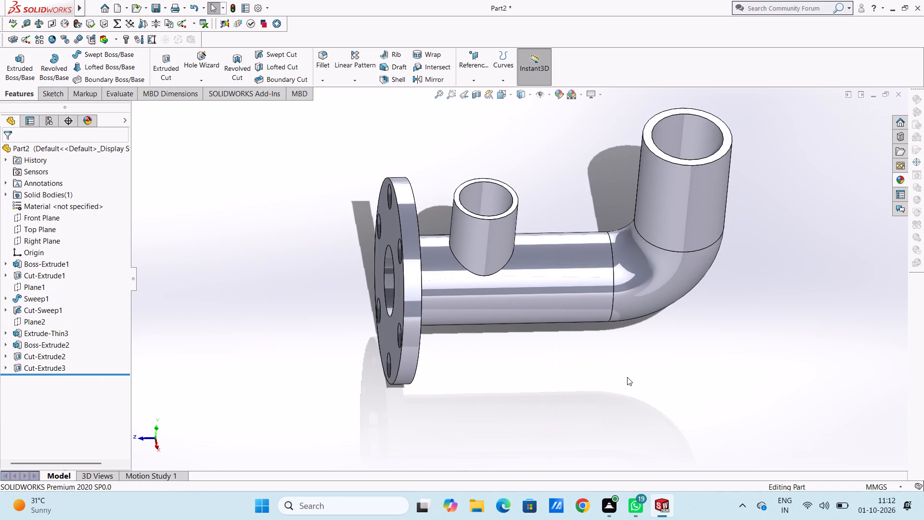
Sketch two concentric circles of 7.5 mm and 12.5 mm radius on the branch pipe's end face, centred on the pipe.
{"action": "key", "text": "ctrl+5"}
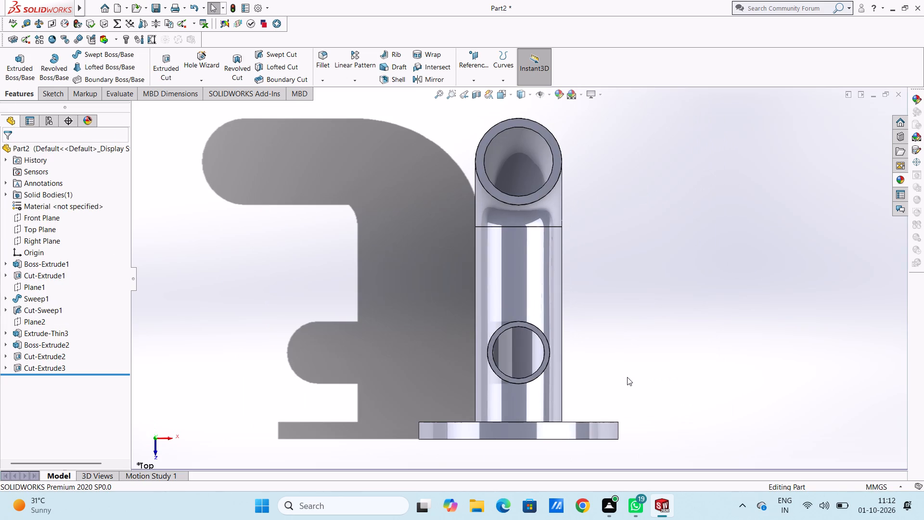
{"action": "scroll", "coordinate": [542, 349], "scroll_direction": "down", "scroll_amount": 2}
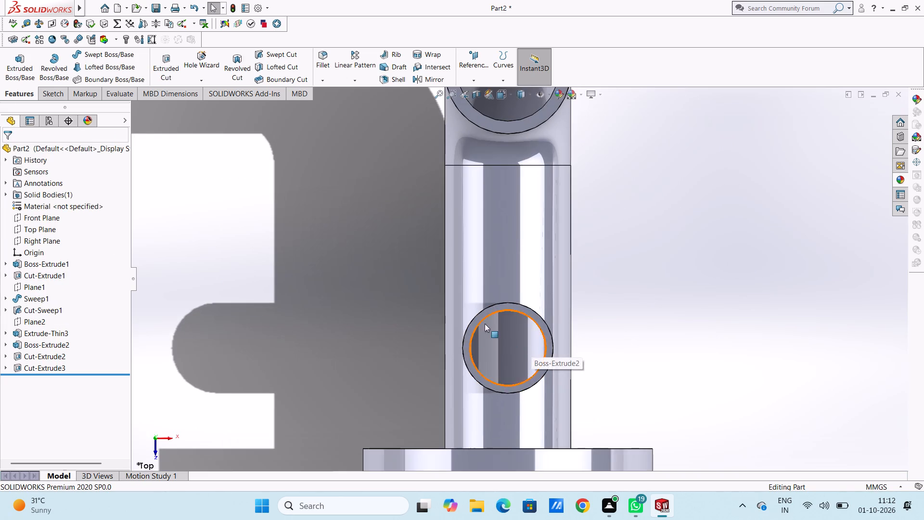
{"action": "scroll", "coordinate": [489, 322], "scroll_direction": "down", "scroll_amount": 3}
{"action": "left_click", "coordinate": [499, 296]}
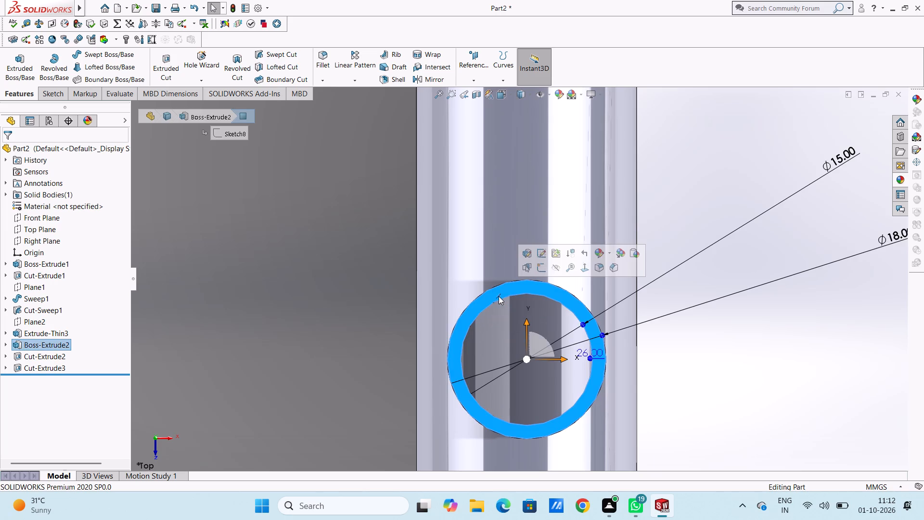
{"action": "left_click", "coordinate": [543, 268]}
{"action": "left_click", "coordinate": [279, 313]}
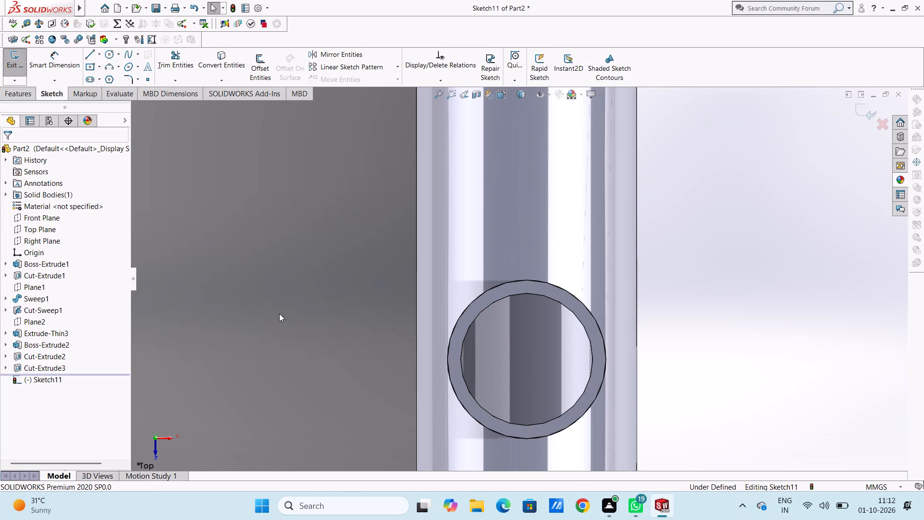
{"action": "left_click", "coordinate": [107, 53]}
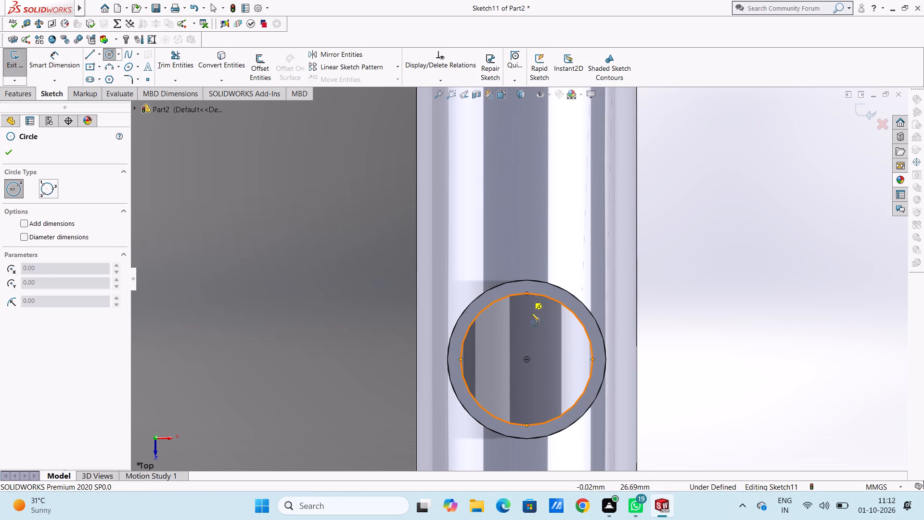
{"action": "left_click", "coordinate": [526, 359]}
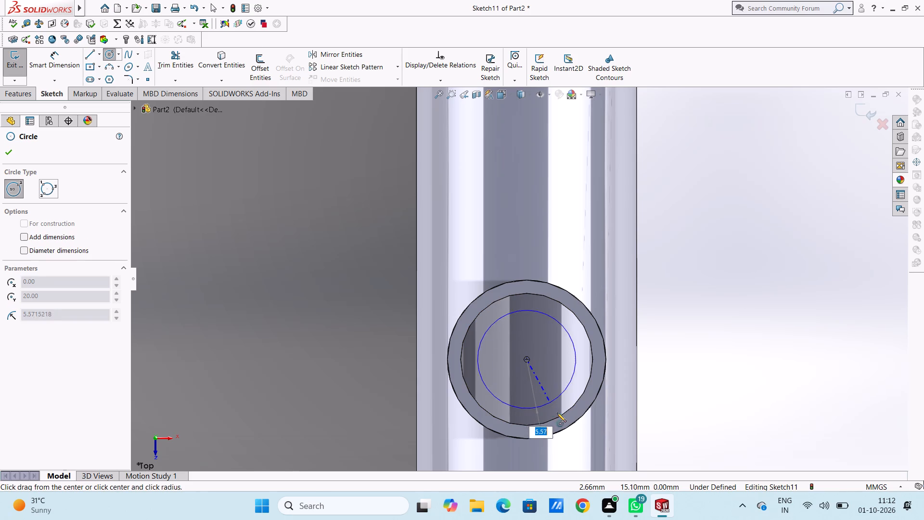
{"action": "left_click", "coordinate": [560, 416]}
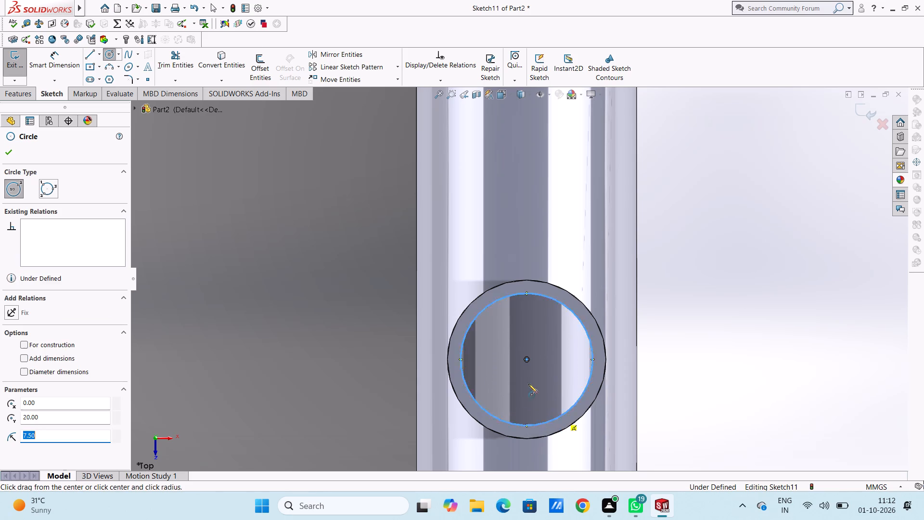
{"action": "left_click", "coordinate": [527, 360]}
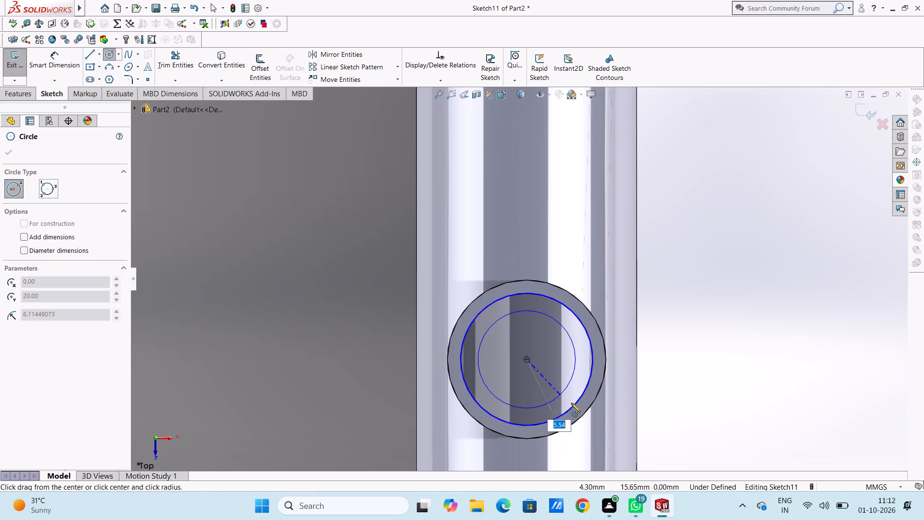
{"action": "type", "text": "12.5"}
{"action": "key", "text": "Return"}
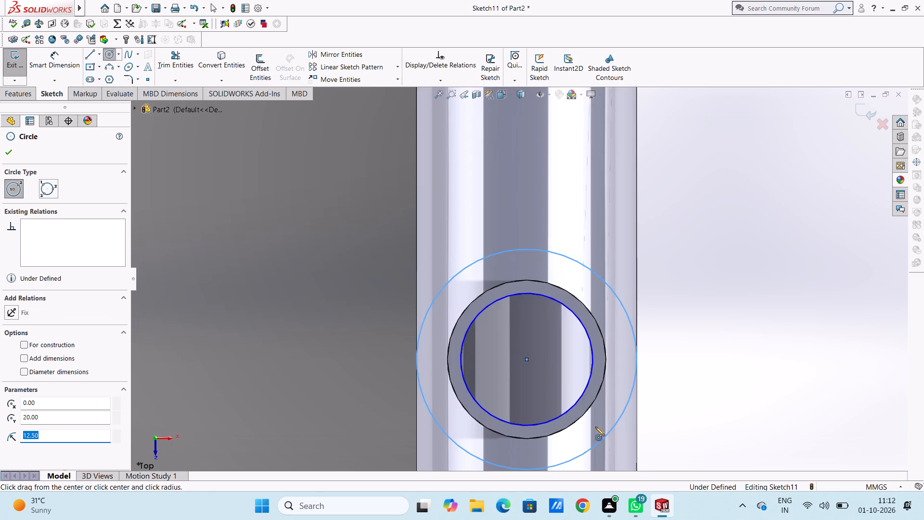
Sketch two 5 mm radius circles level with the branch centre, about 28.7 mm away on the +X side and 28.2 mm on the -X side.
{"action": "scroll", "coordinate": [595, 427], "scroll_direction": "up", "scroll_amount": 5}
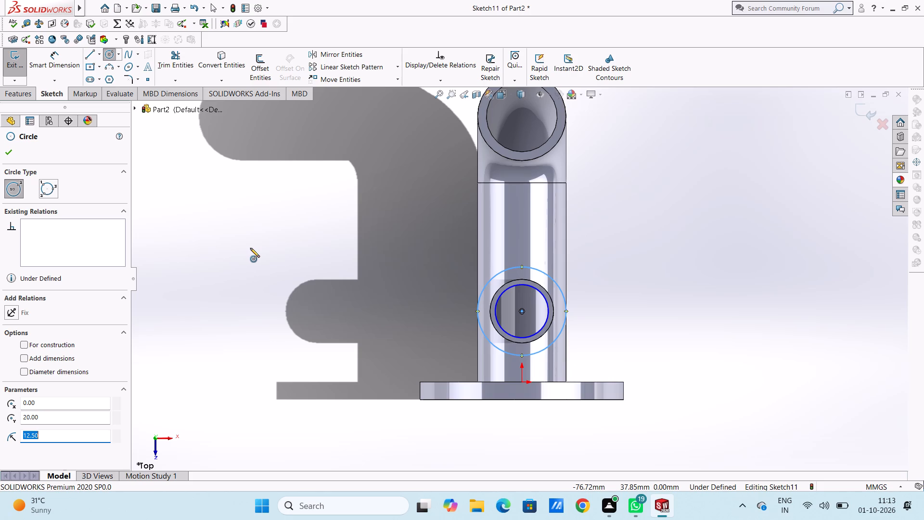
{"action": "left_click", "coordinate": [623, 312]}
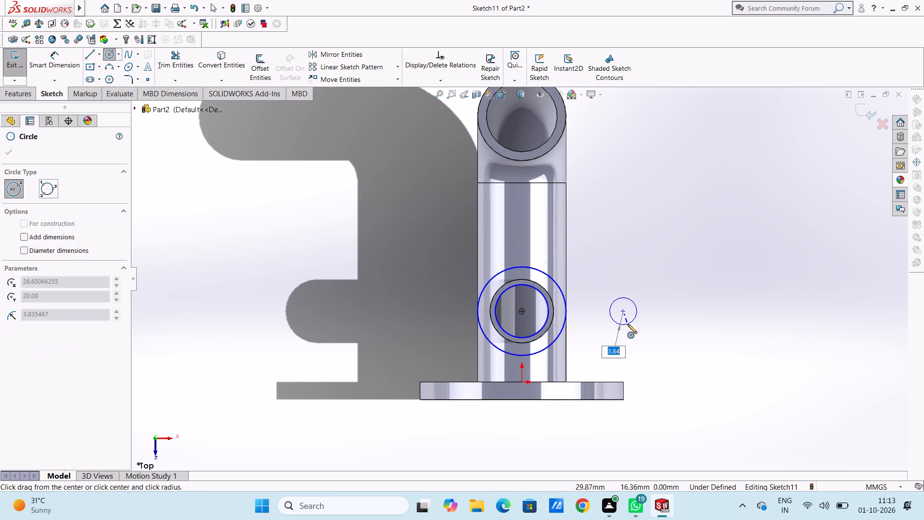
{"action": "key", "text": "5"}
{"action": "key", "text": "Return"}
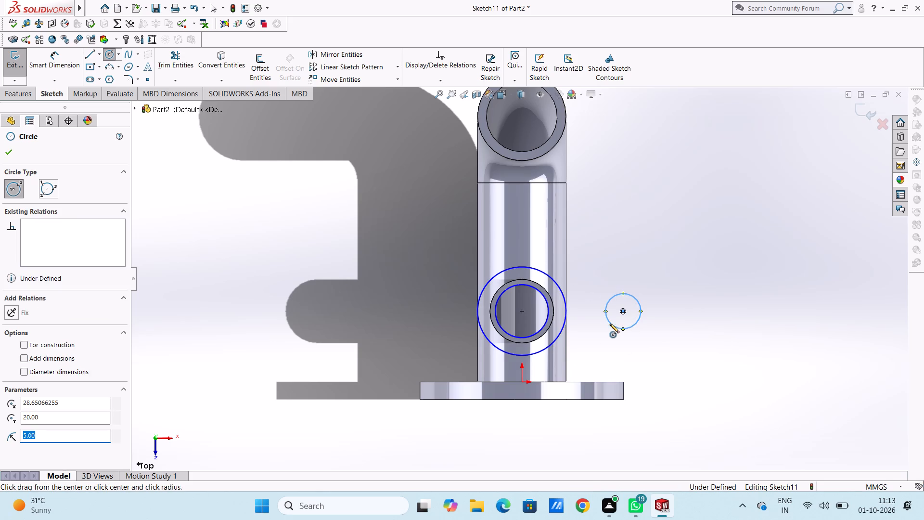
{"action": "left_click", "coordinate": [422, 313]}
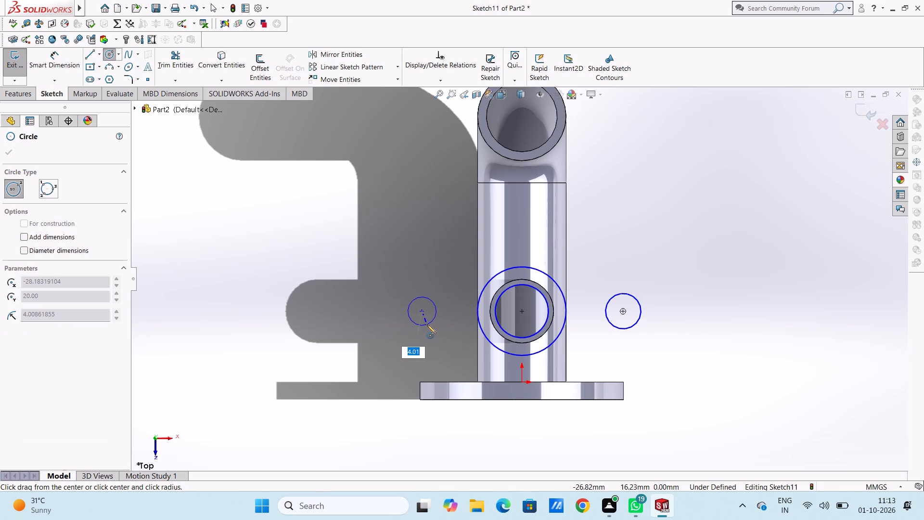
{"action": "key", "text": "5"}
{"action": "key", "text": "Return"}
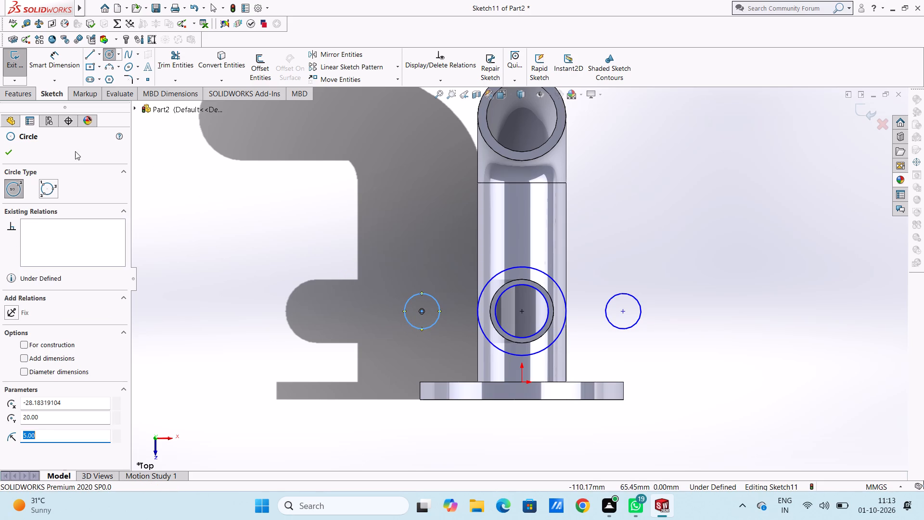
{"action": "left_click", "coordinate": [15, 153]}
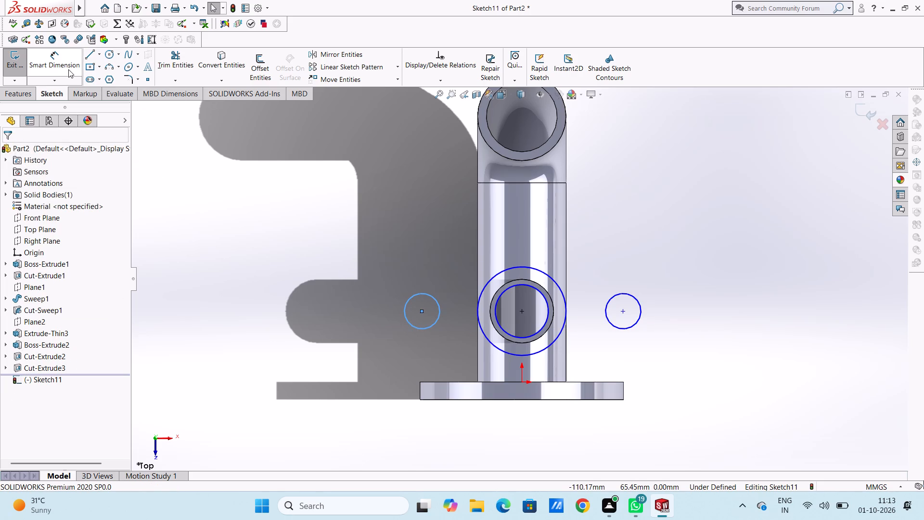
Dimension the diameters of the two small circles on either side of the branch pipe.
{"action": "left_click", "coordinate": [68, 69]}
{"action": "left_click", "coordinate": [411, 297]}
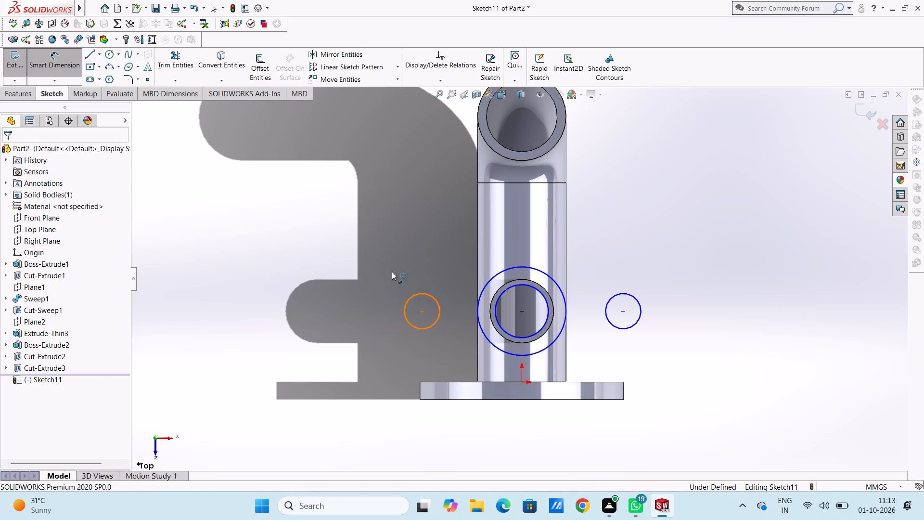
{"action": "left_click", "coordinate": [331, 191]}
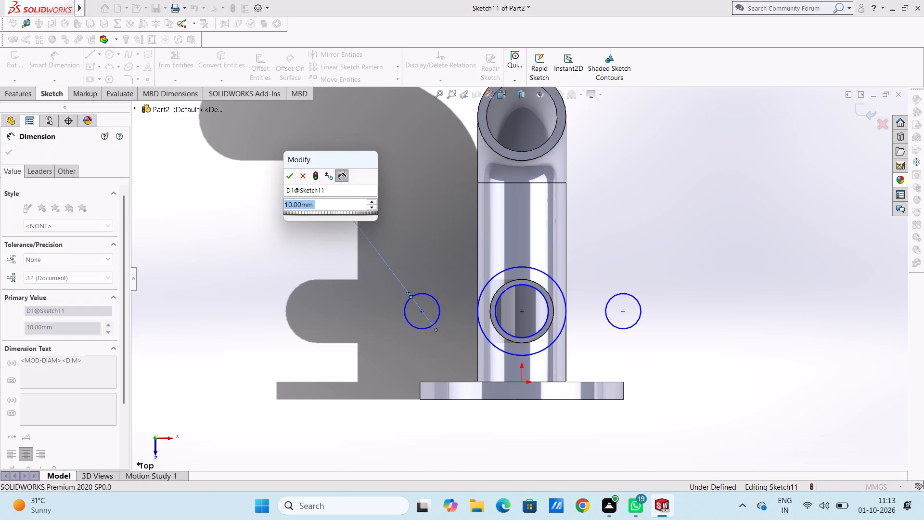
{"action": "left_click", "coordinate": [291, 177]}
{"action": "left_click", "coordinate": [292, 198]}
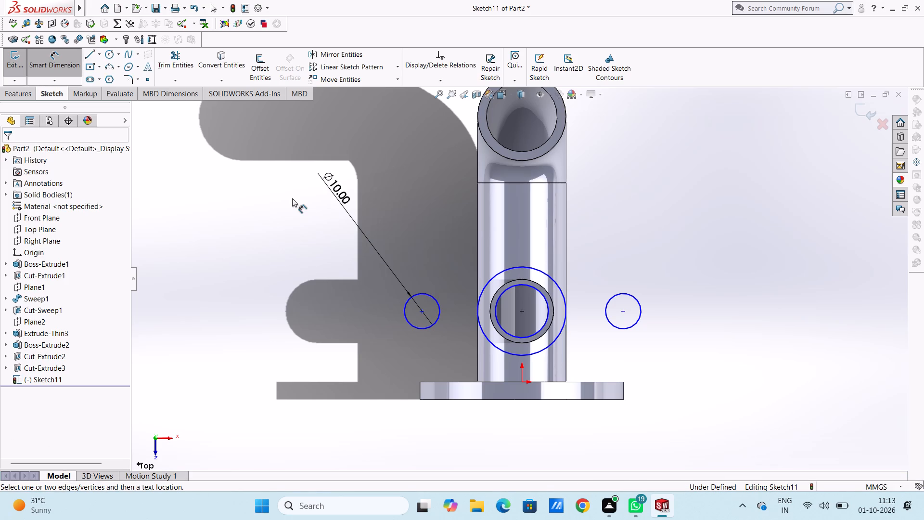
{"action": "left_click", "coordinate": [639, 300]}
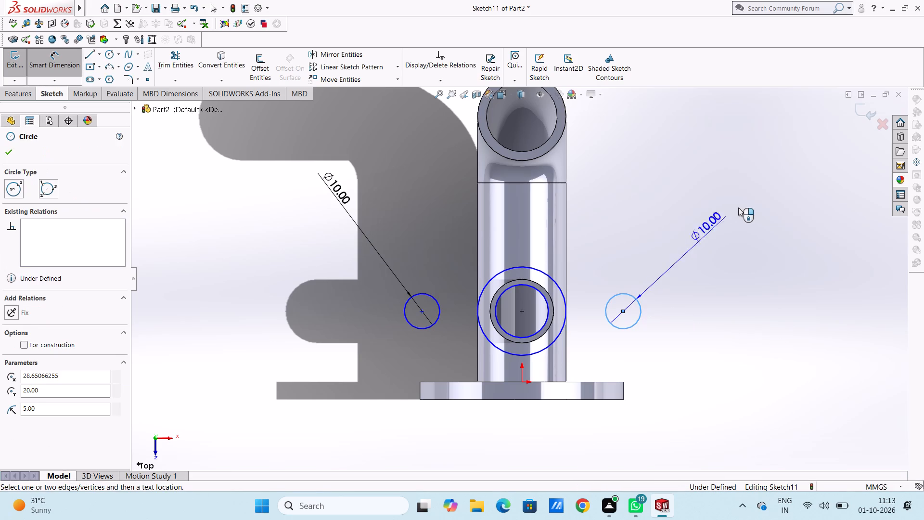
{"action": "left_click", "coordinate": [750, 195]}
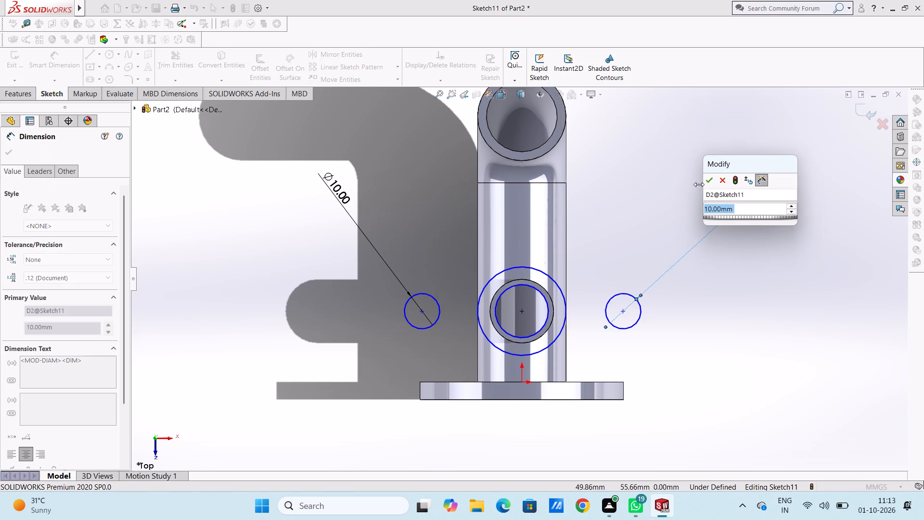
{"action": "left_click", "coordinate": [705, 182]}
{"action": "left_click", "coordinate": [693, 189]}
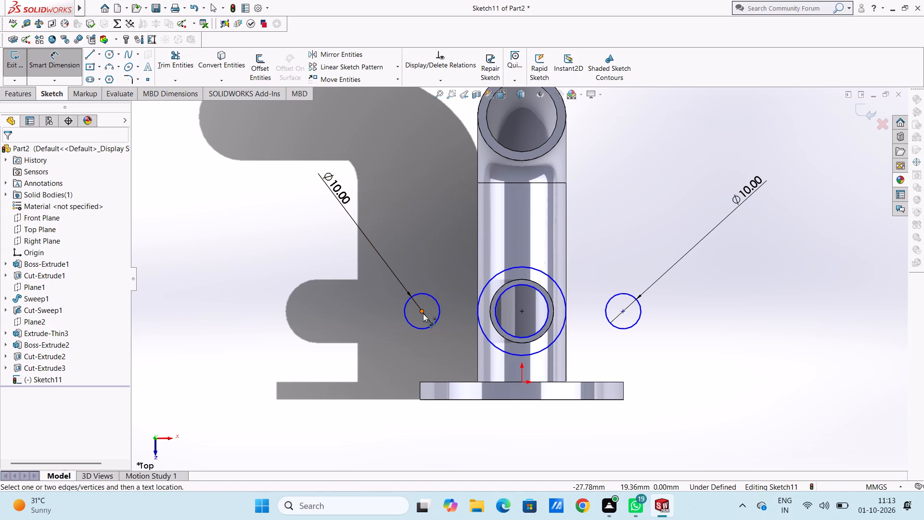
Dimension the centre distance from the small circle on the -X side to the branch centre as 17.5 mm.
{"action": "left_click", "coordinate": [423, 313]}
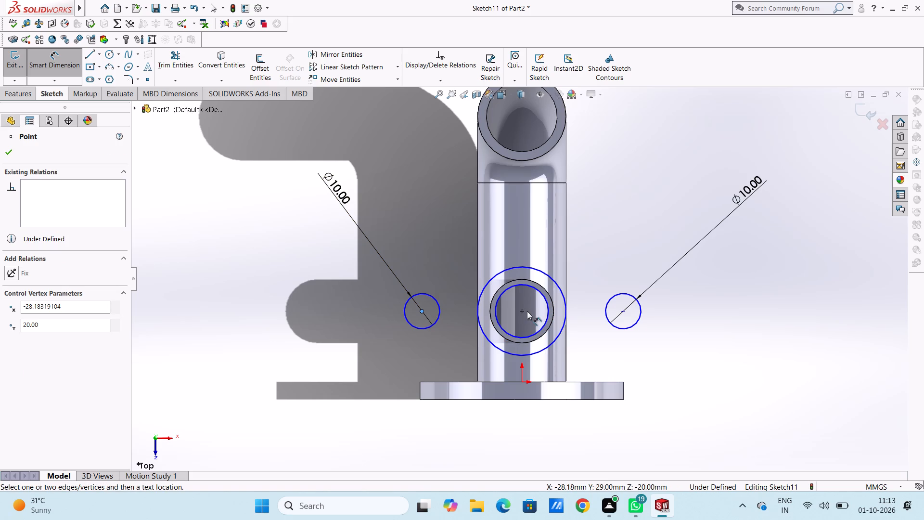
{"action": "left_click", "coordinate": [524, 310]}
{"action": "scroll", "coordinate": [502, 365], "scroll_direction": "up", "scroll_amount": 3}
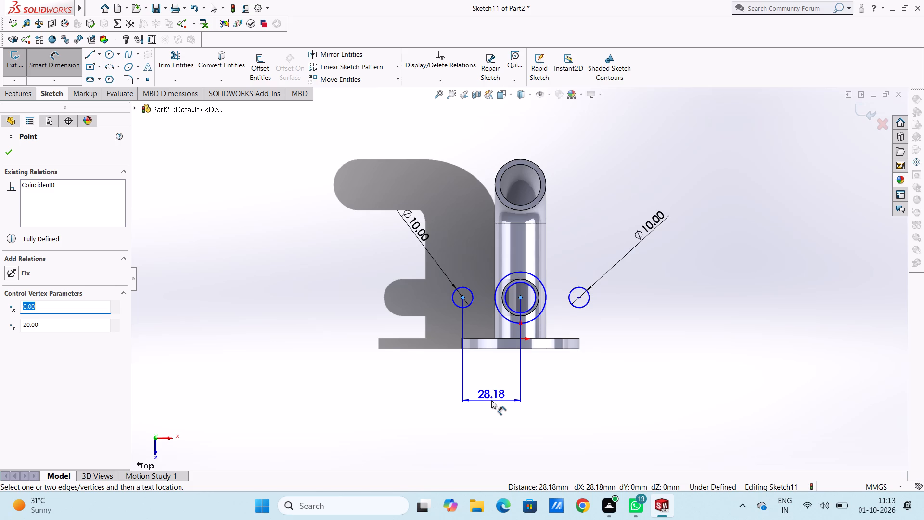
{"action": "left_click", "coordinate": [491, 400]}
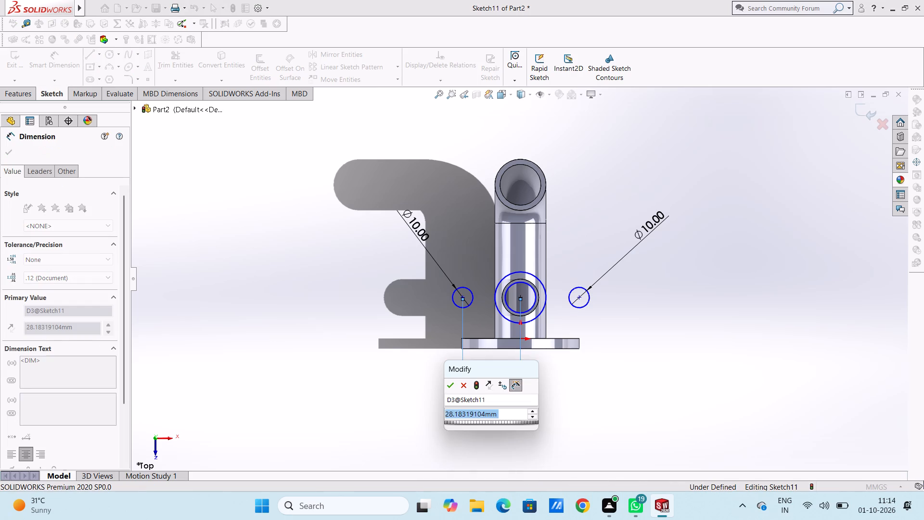
{"action": "type", "text": "17.5"}
{"action": "key", "text": "Return"}
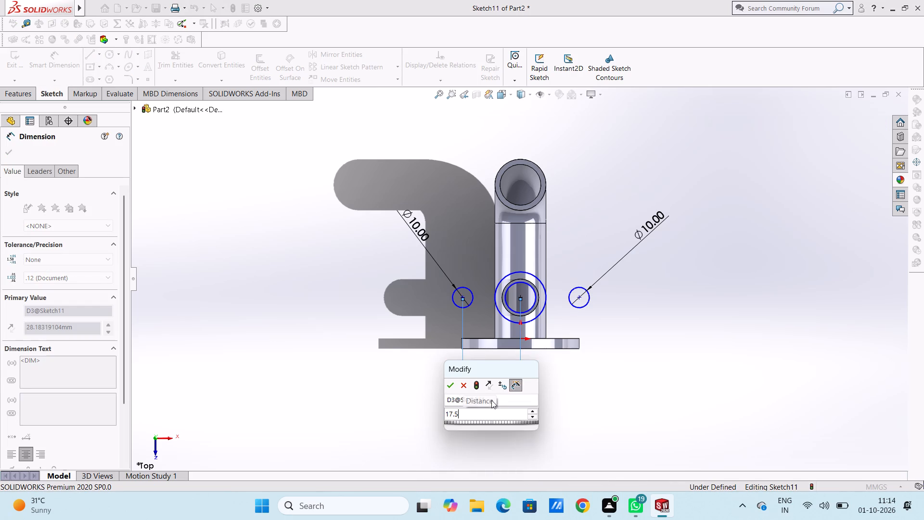
{"action": "left_click", "coordinate": [359, 340]}
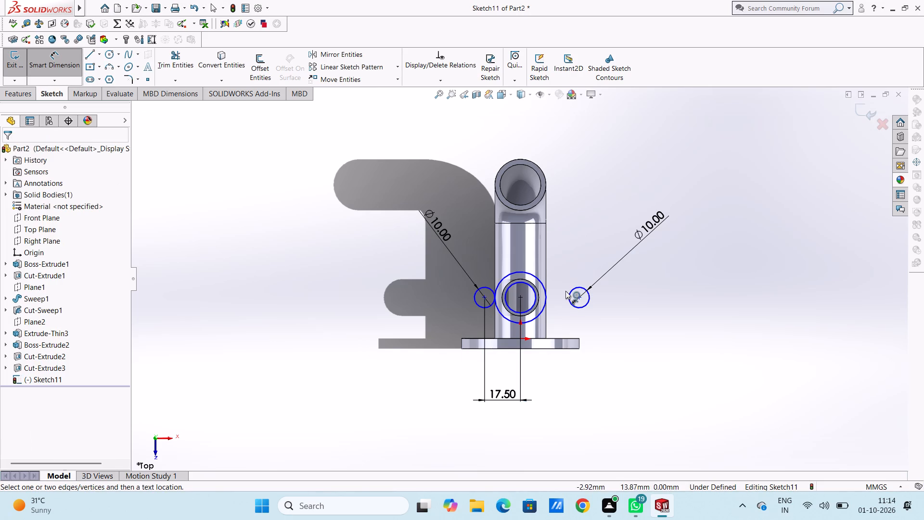
Dimension the centre distance from the branch centre to the small circle on the +X side as 17.5 mm.
{"action": "scroll", "coordinate": [536, 298], "scroll_direction": "down", "scroll_amount": 2}
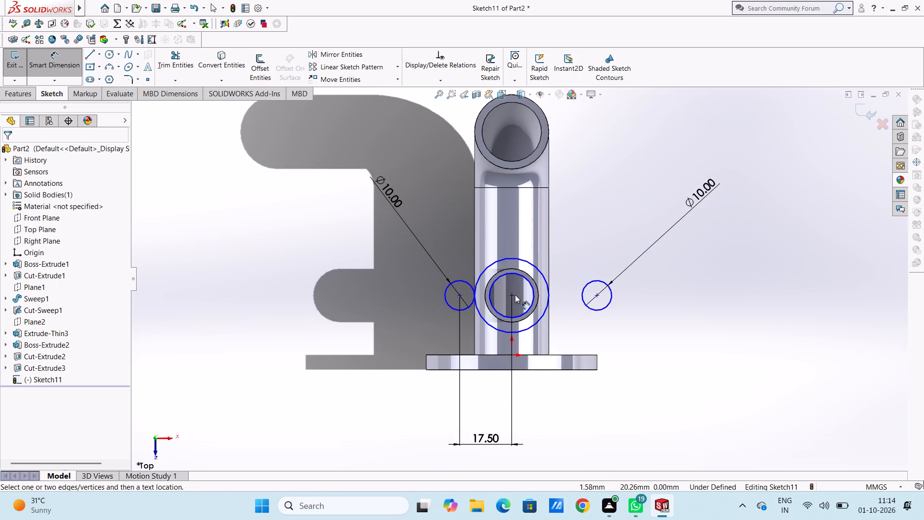
{"action": "left_click", "coordinate": [513, 295]}
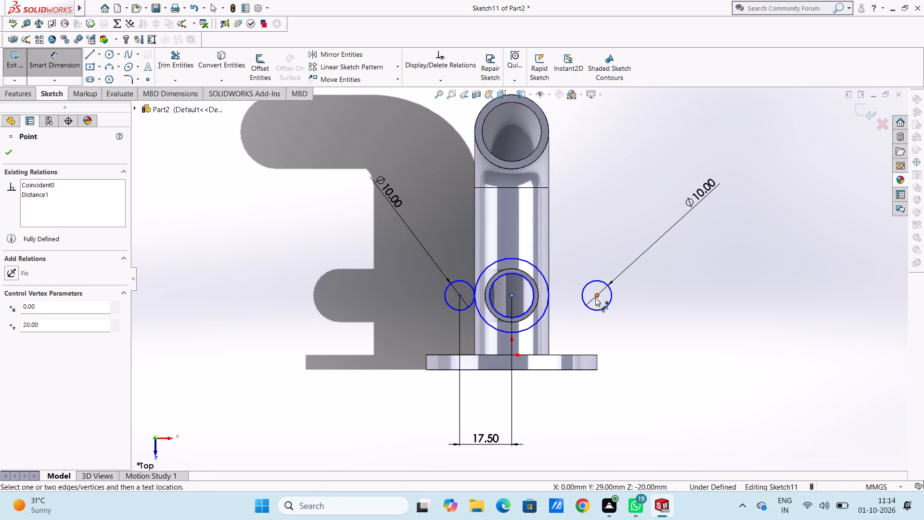
{"action": "left_click", "coordinate": [595, 296]}
{"action": "left_click", "coordinate": [585, 204]}
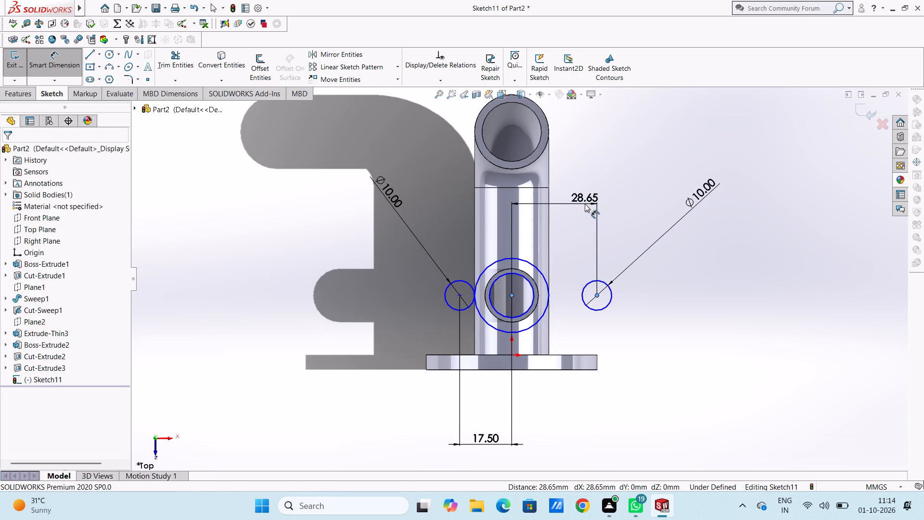
{"action": "type", "text": "17.5"}
{"action": "key", "text": "Return"}
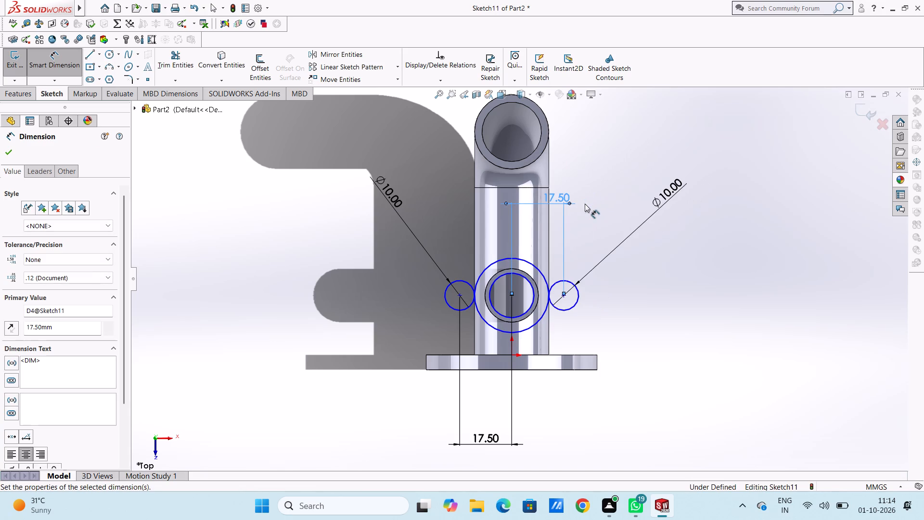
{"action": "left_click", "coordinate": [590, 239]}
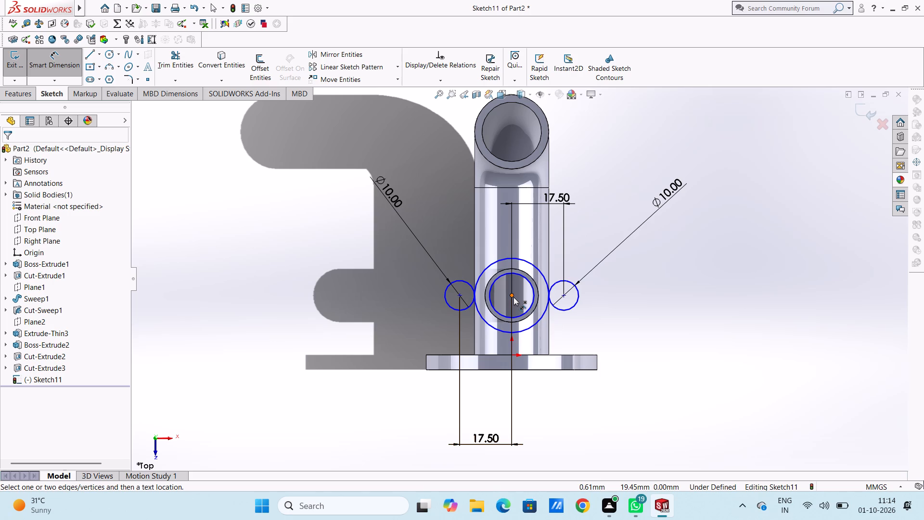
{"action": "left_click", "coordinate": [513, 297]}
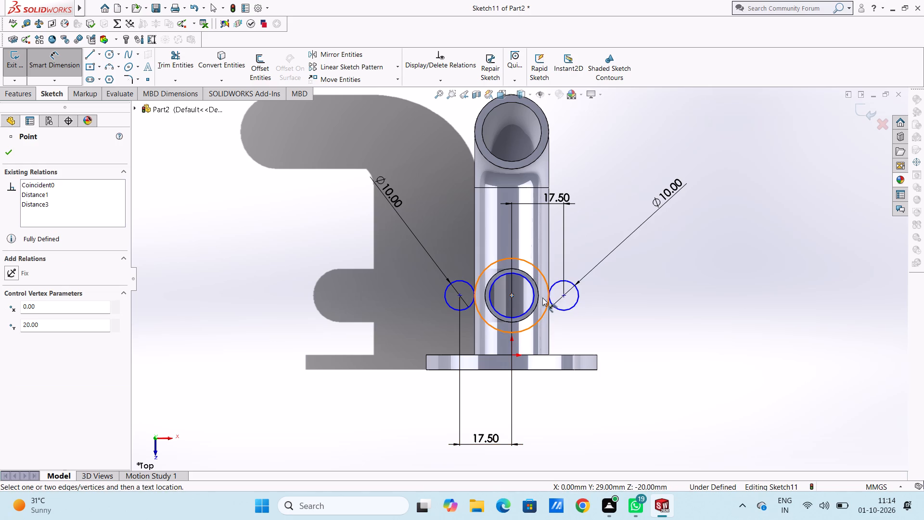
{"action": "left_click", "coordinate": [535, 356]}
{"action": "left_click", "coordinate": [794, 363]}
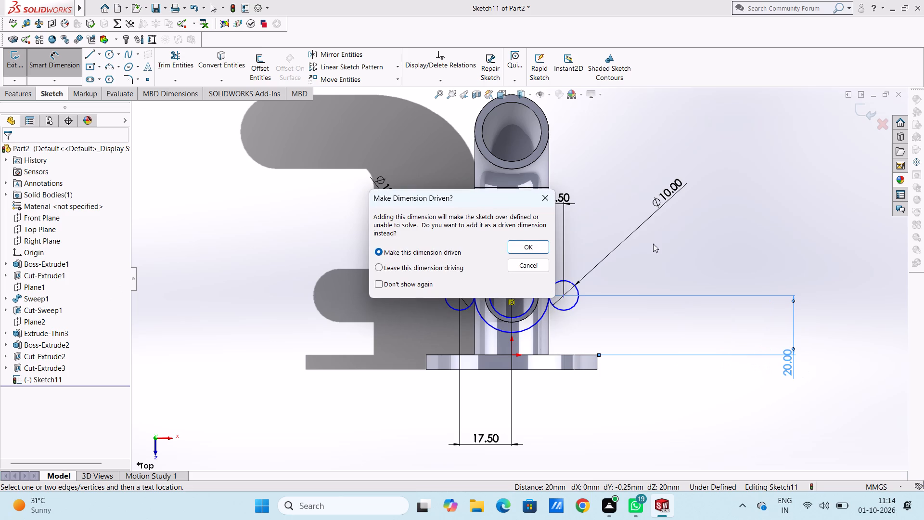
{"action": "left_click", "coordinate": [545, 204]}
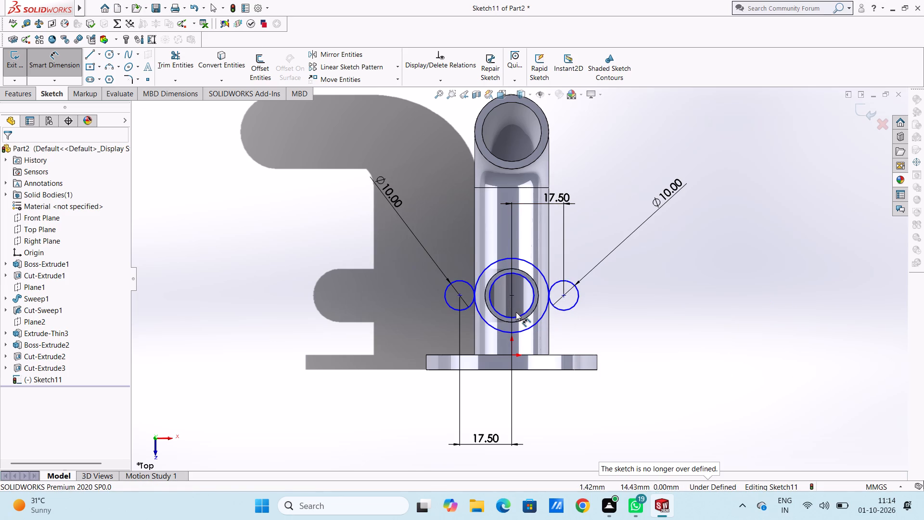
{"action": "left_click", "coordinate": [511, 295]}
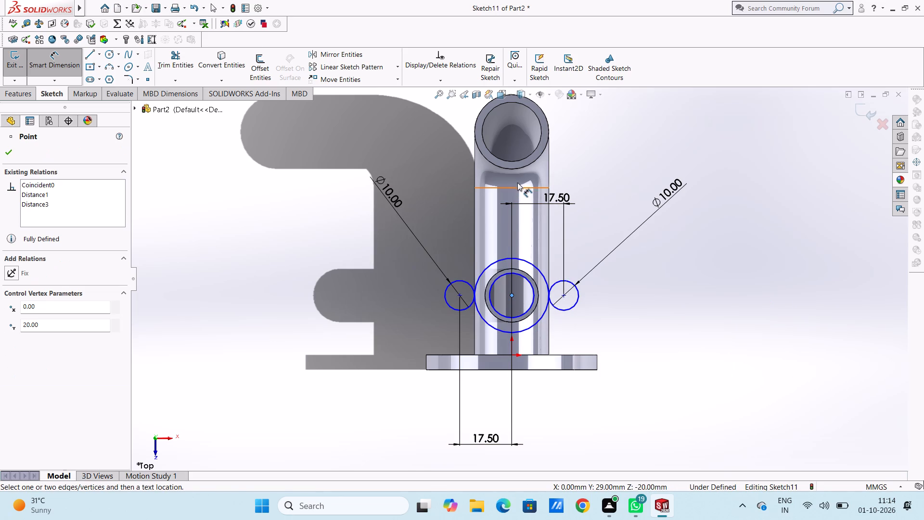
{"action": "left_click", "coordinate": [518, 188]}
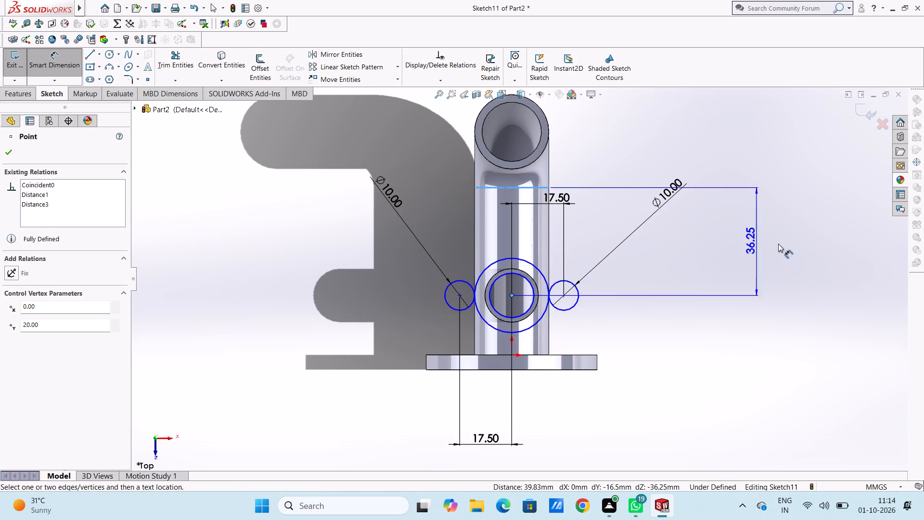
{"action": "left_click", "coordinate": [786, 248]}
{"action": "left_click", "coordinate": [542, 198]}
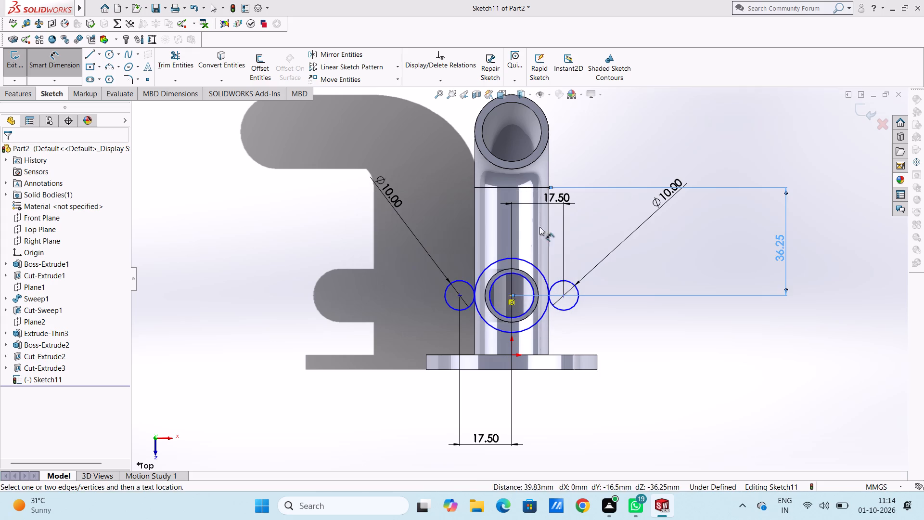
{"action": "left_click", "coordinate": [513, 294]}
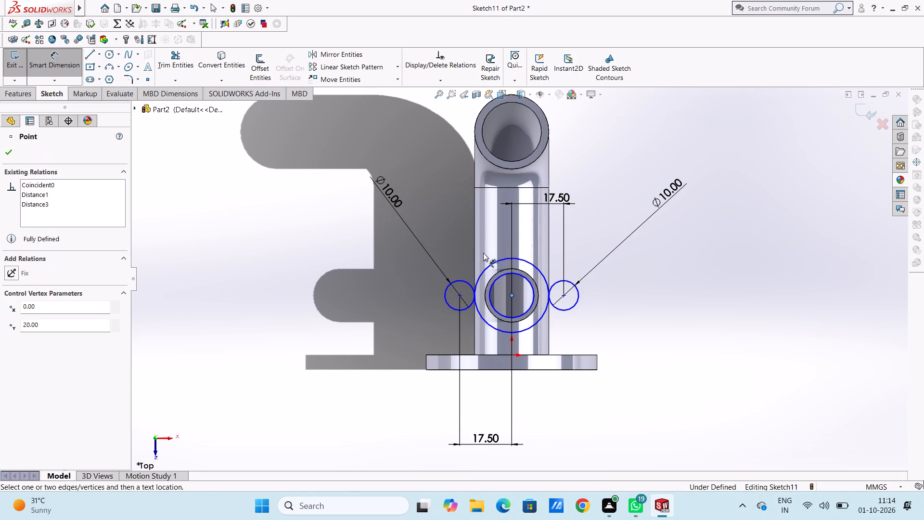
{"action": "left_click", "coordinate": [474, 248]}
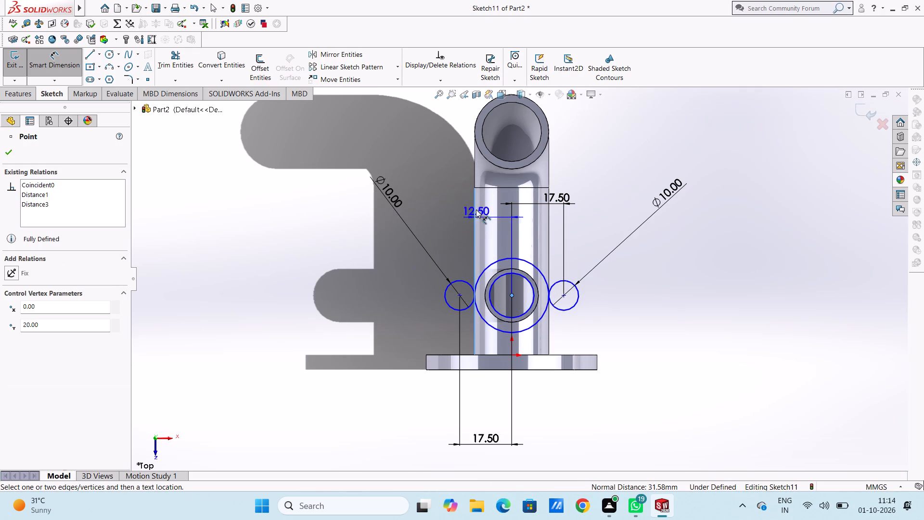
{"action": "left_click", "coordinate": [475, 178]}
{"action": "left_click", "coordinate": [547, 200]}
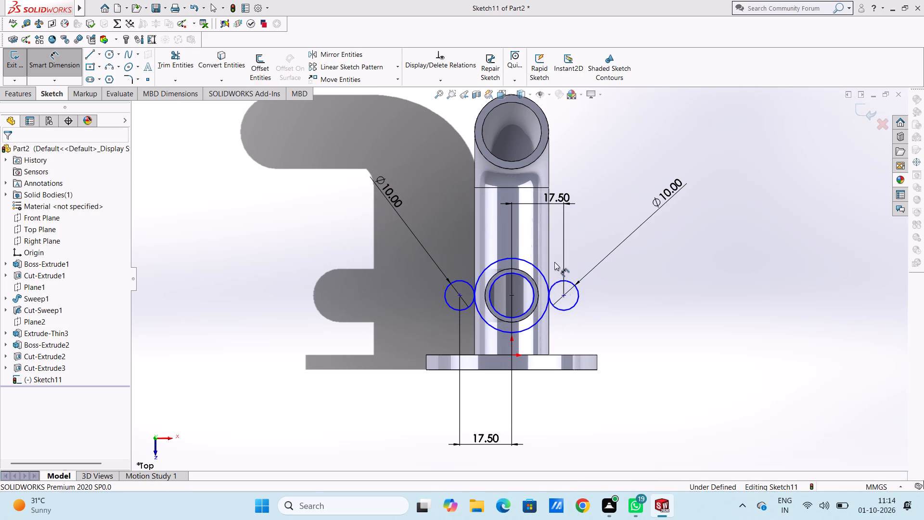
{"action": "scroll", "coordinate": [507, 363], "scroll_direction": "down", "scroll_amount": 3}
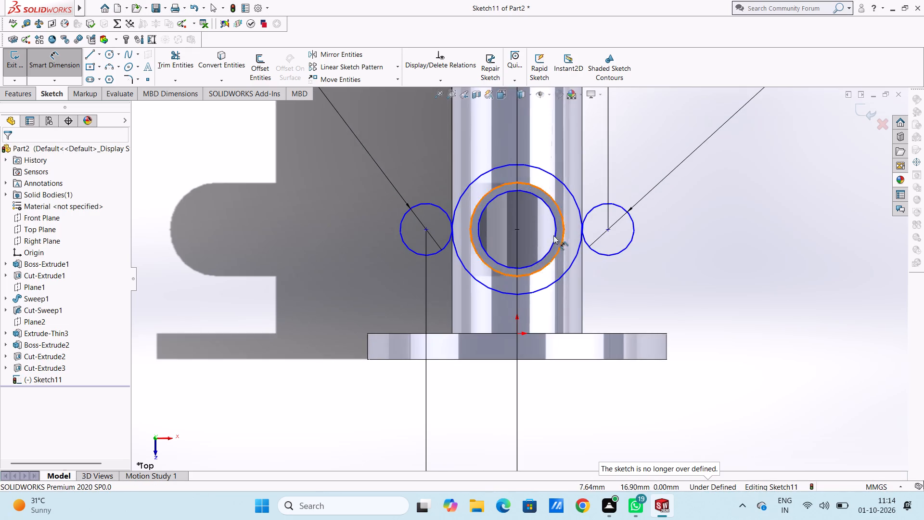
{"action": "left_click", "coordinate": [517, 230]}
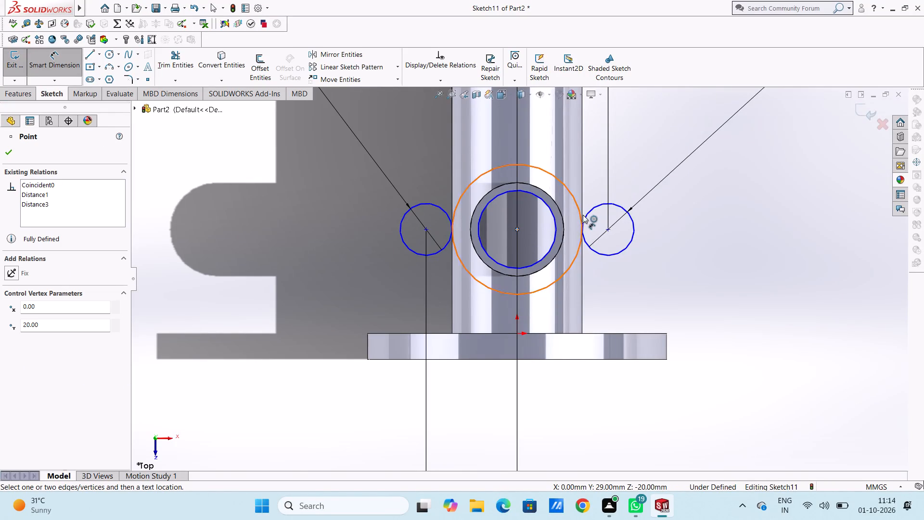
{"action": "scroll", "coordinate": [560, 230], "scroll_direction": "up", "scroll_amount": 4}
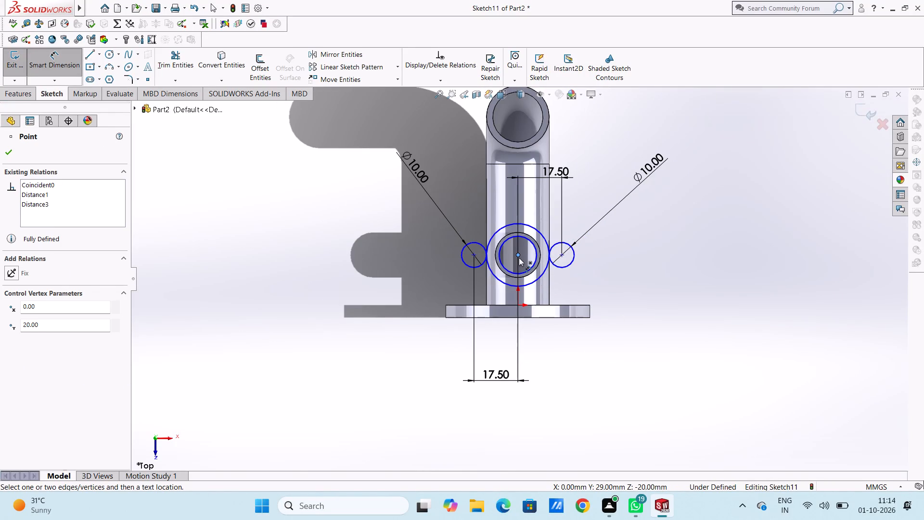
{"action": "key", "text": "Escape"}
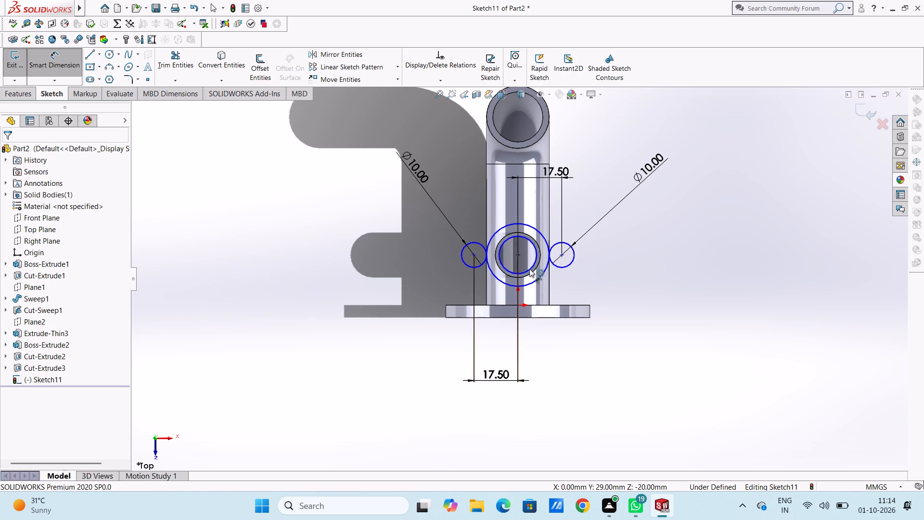
Dimension the diameters of the two concentric circles around the branch, the outer as 25 mm and the inner as 15 mm.
{"action": "left_click", "coordinate": [540, 281]}
{"action": "left_click", "coordinate": [540, 279]}
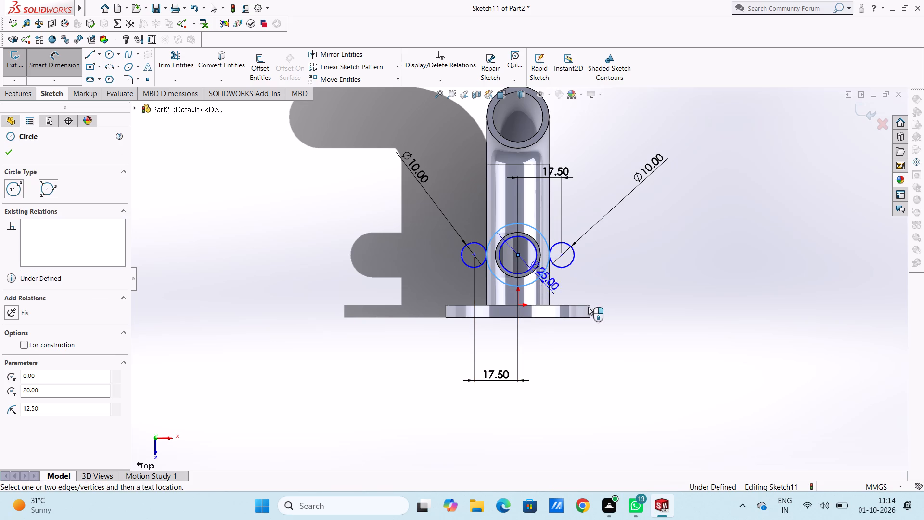
{"action": "left_click", "coordinate": [746, 396]}
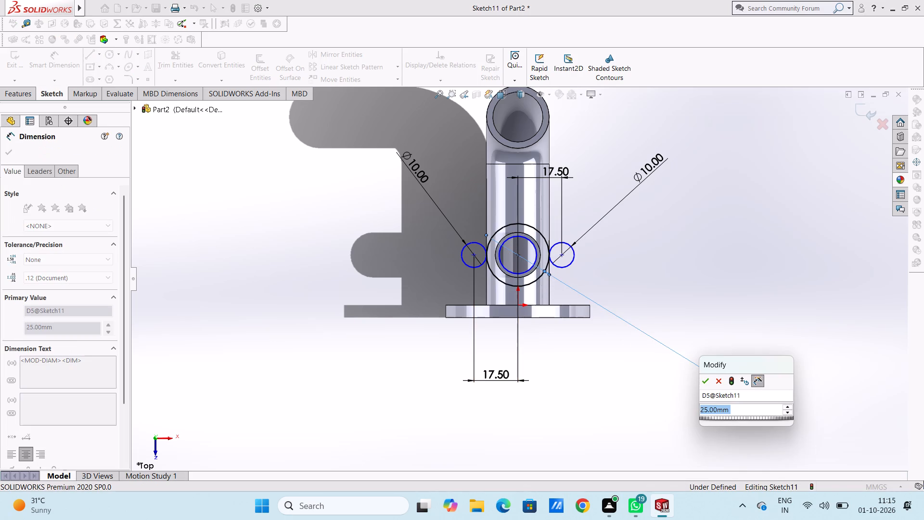
{"action": "left_click", "coordinate": [707, 382]}
{"action": "left_click", "coordinate": [648, 391]}
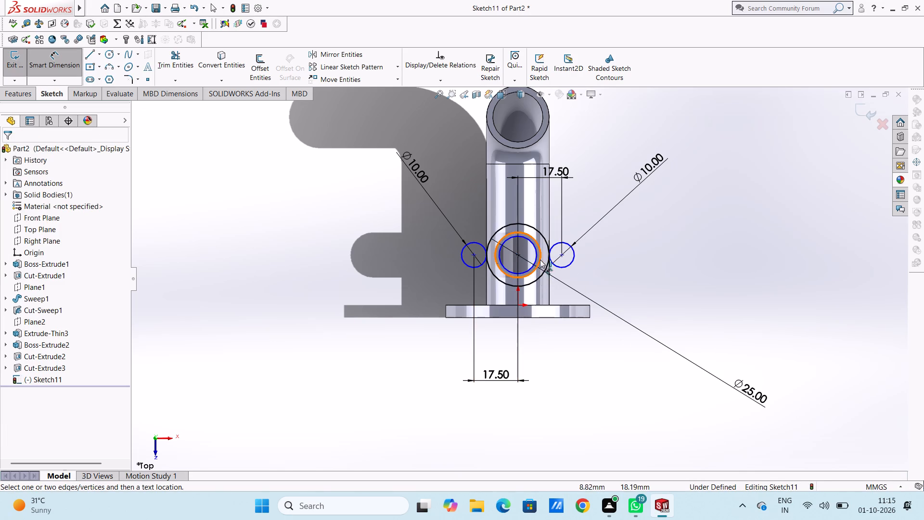
{"action": "left_click", "coordinate": [534, 255]}
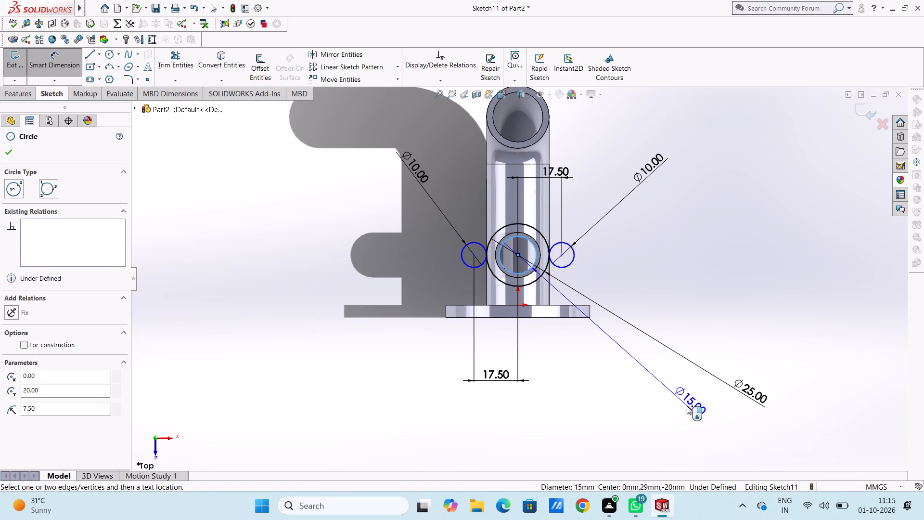
{"action": "left_click", "coordinate": [698, 414]}
{"action": "left_click", "coordinate": [661, 400]}
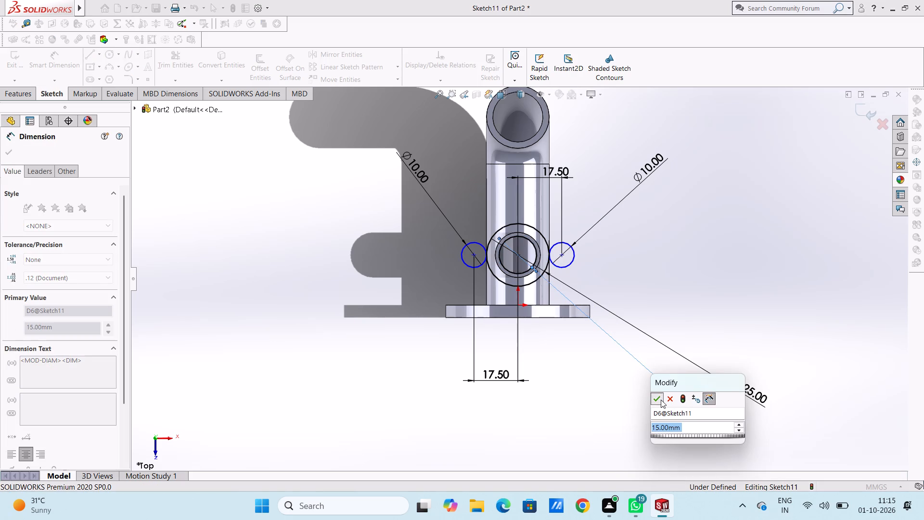
{"action": "left_click", "coordinate": [617, 386]}
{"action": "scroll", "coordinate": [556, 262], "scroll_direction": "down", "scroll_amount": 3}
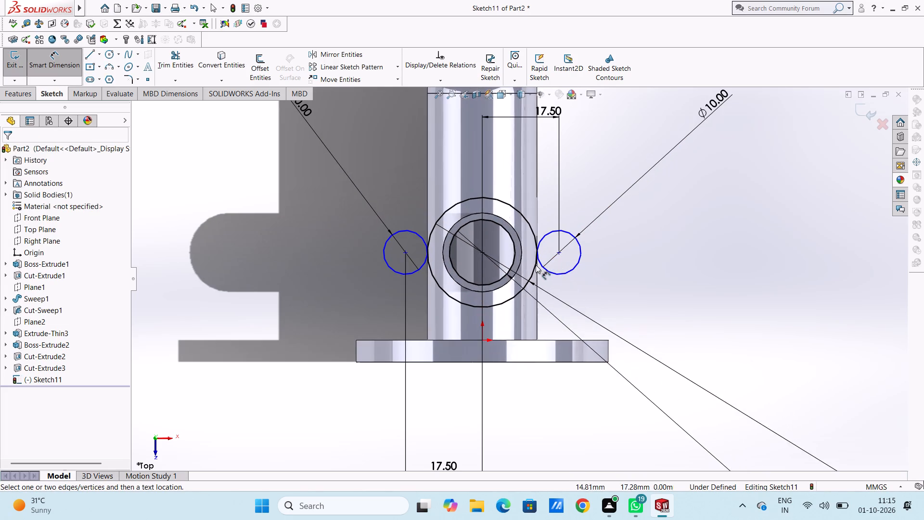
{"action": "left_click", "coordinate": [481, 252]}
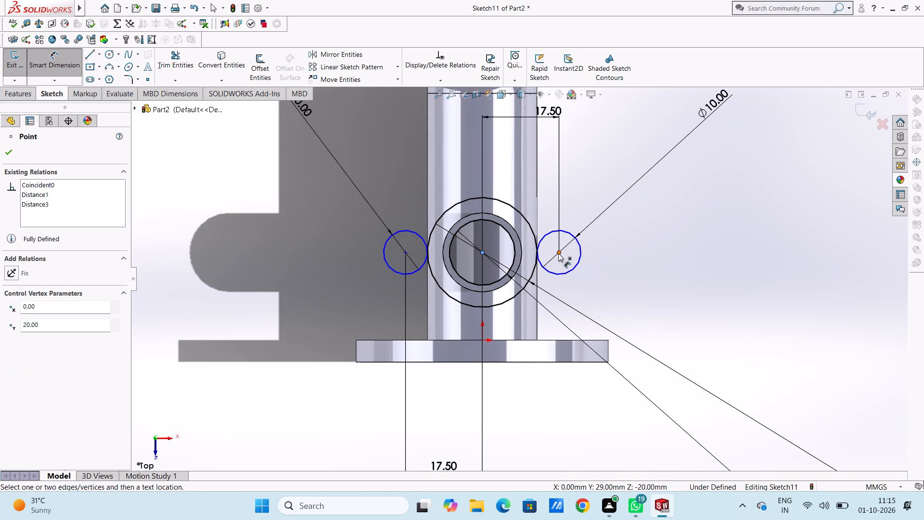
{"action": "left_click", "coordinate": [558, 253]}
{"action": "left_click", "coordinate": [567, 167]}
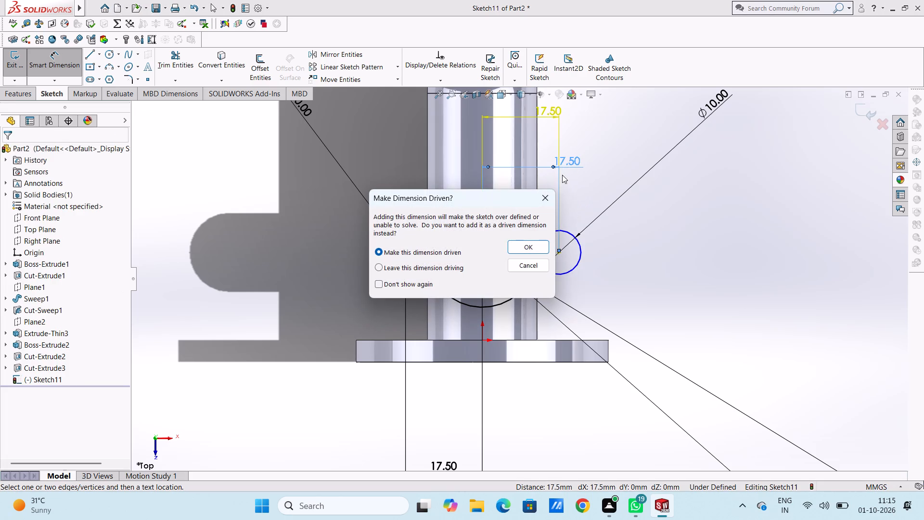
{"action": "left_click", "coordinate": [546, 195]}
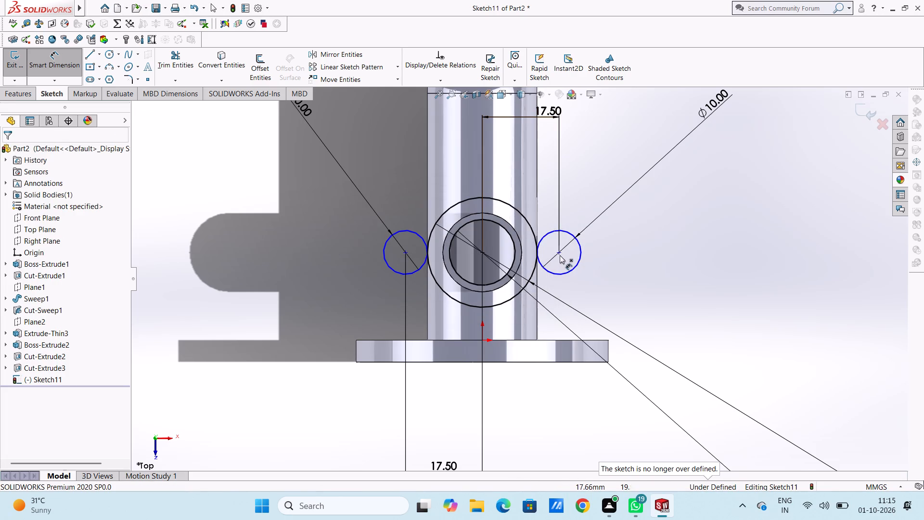
Dimension the centre of each small circle as 20 mm from the base flange edge that passes through the origin.
{"action": "left_click", "coordinate": [558, 253]}
{"action": "left_click", "coordinate": [549, 340]}
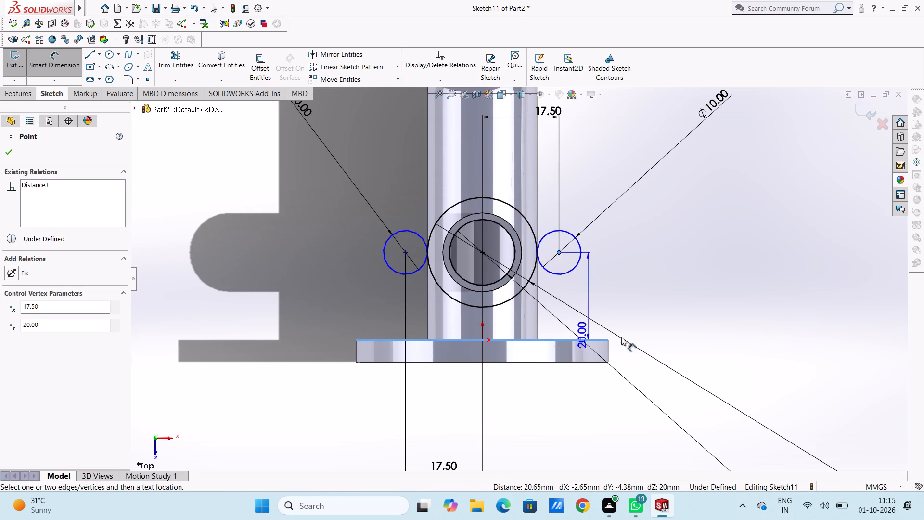
{"action": "left_click", "coordinate": [829, 332]}
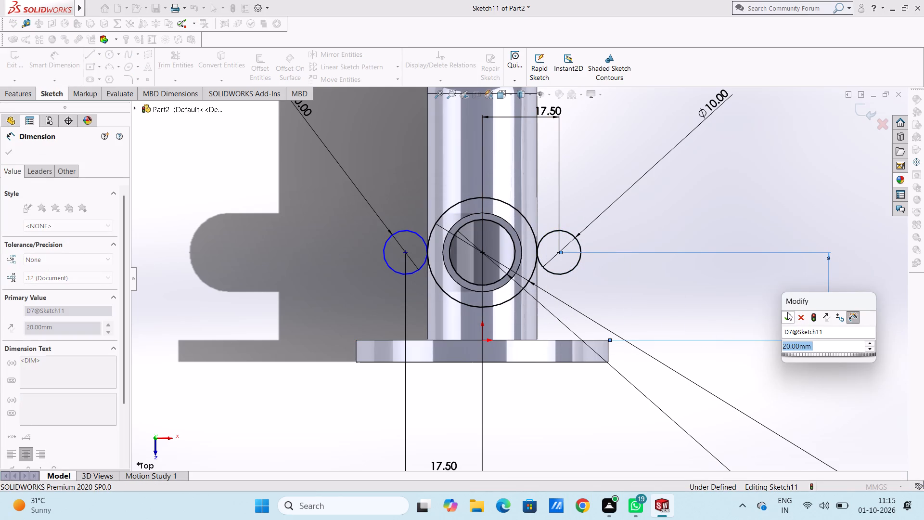
{"action": "left_click", "coordinate": [787, 312]}
{"action": "left_click", "coordinate": [748, 304]}
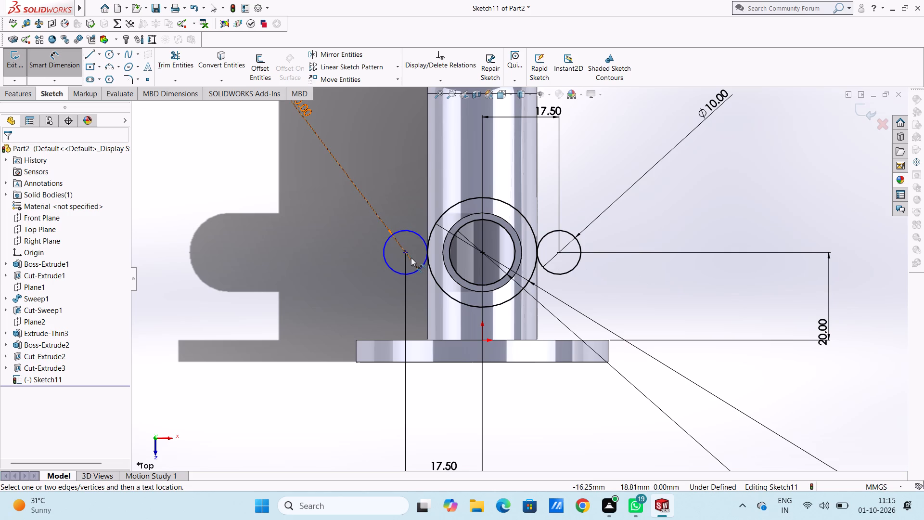
{"action": "left_click", "coordinate": [405, 252]}
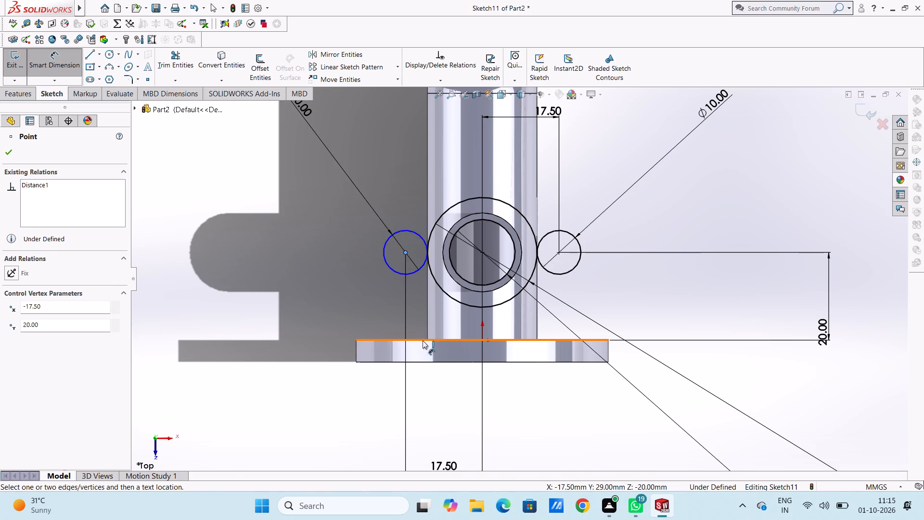
{"action": "left_click", "coordinate": [422, 340]}
{"action": "left_click", "coordinate": [240, 317]}
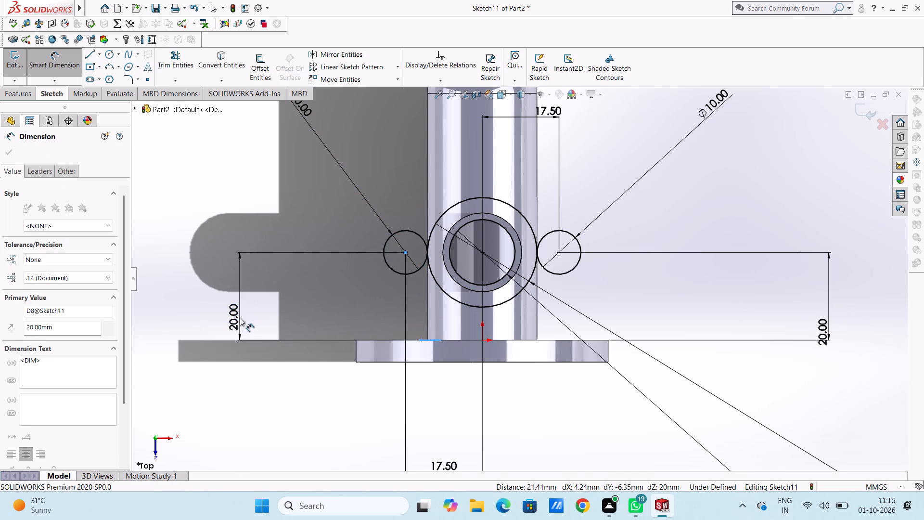
{"action": "left_click", "coordinate": [199, 300]}
{"action": "left_click", "coordinate": [320, 295]}
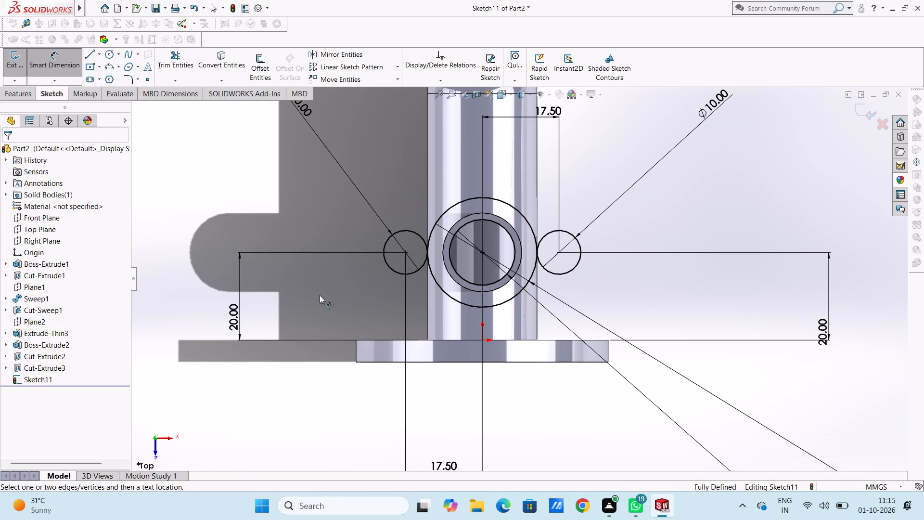
{"action": "key", "text": "Escape"}
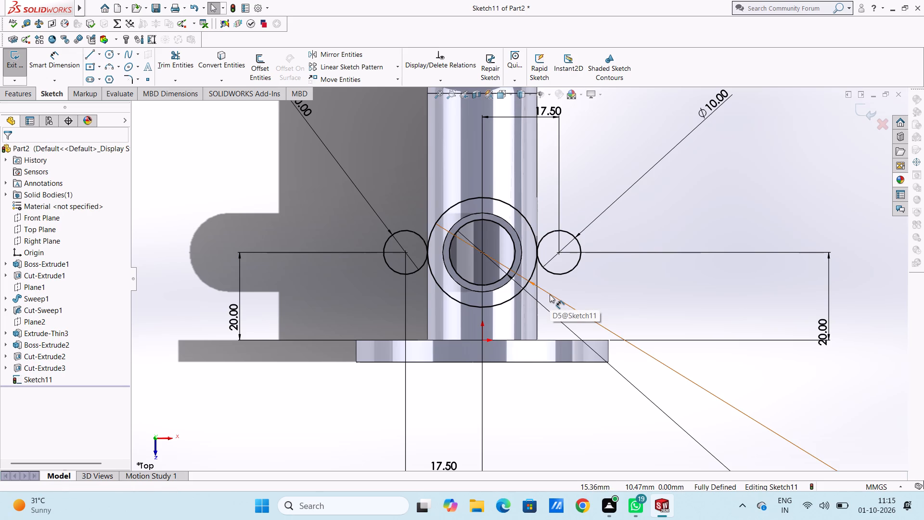
Sketch a tangent line about 15.8 mm long from the 25 mm circle to the -X small circle, on the base flange side.
{"action": "scroll", "coordinate": [513, 297], "scroll_direction": "down", "scroll_amount": 3}
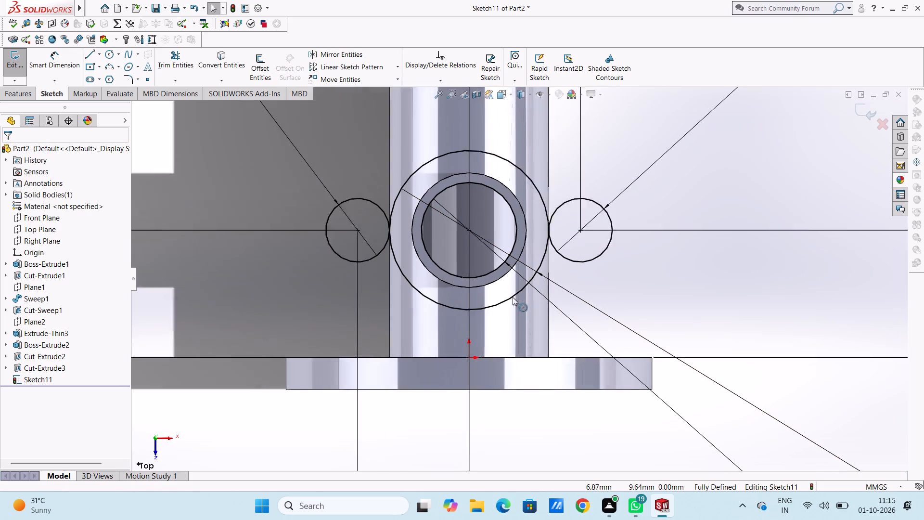
{"action": "left_click", "coordinate": [96, 53]}
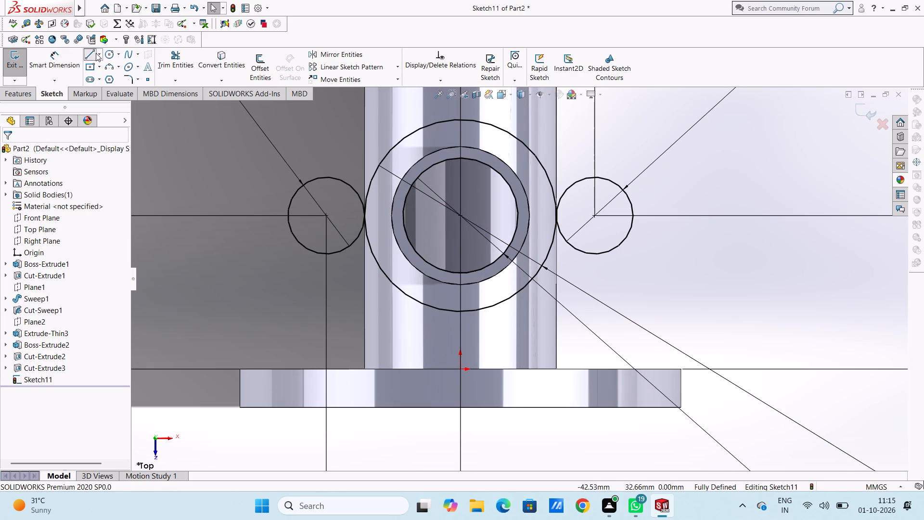
{"action": "scroll", "coordinate": [360, 273], "scroll_direction": "down", "scroll_amount": 2}
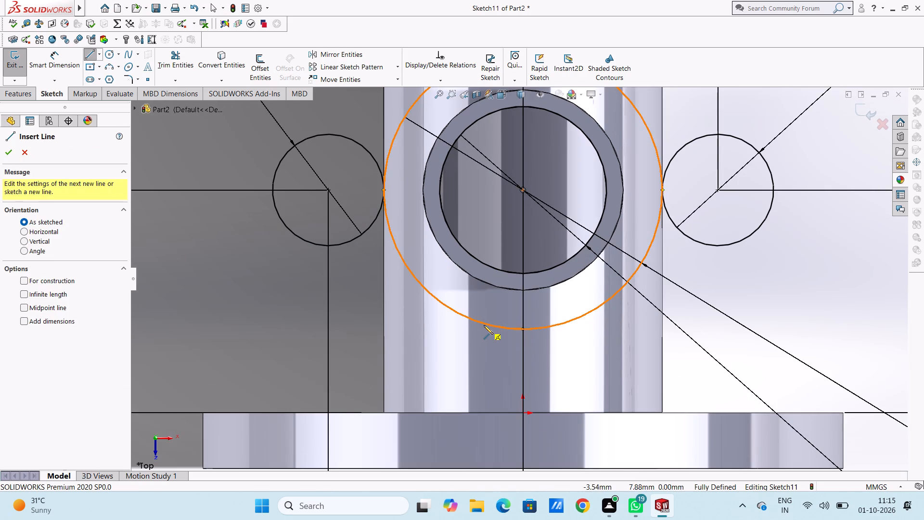
{"action": "left_click", "coordinate": [491, 326]}
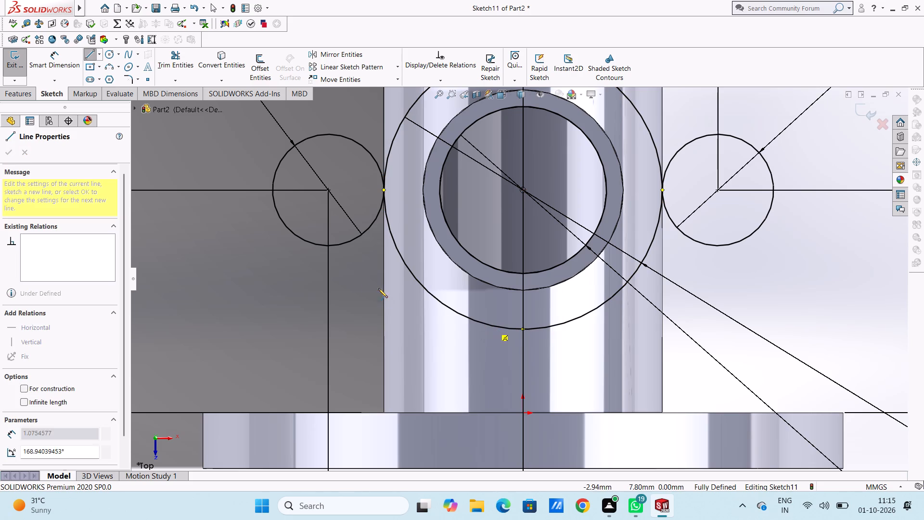
{"action": "left_click", "coordinate": [303, 239]}
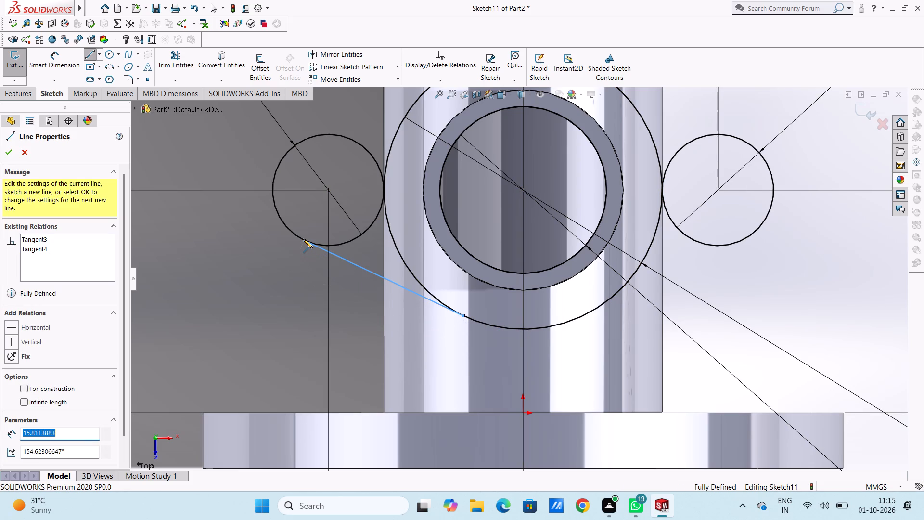
Sketch a line about 15.8 mm long from the 25 mm circle to the +X small circle, on the base flange side.
{"action": "key", "text": "Escape"}
{"action": "key", "text": "Escape"}
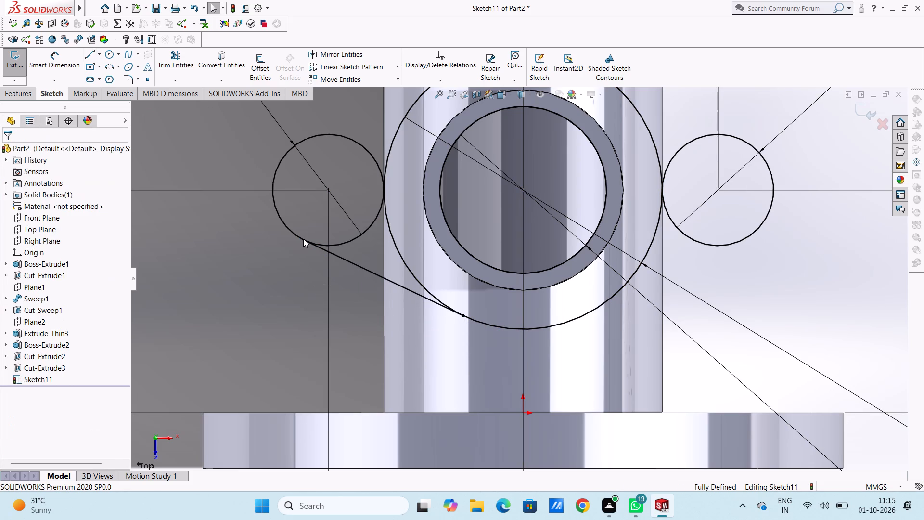
{"action": "left_click", "coordinate": [94, 56]}
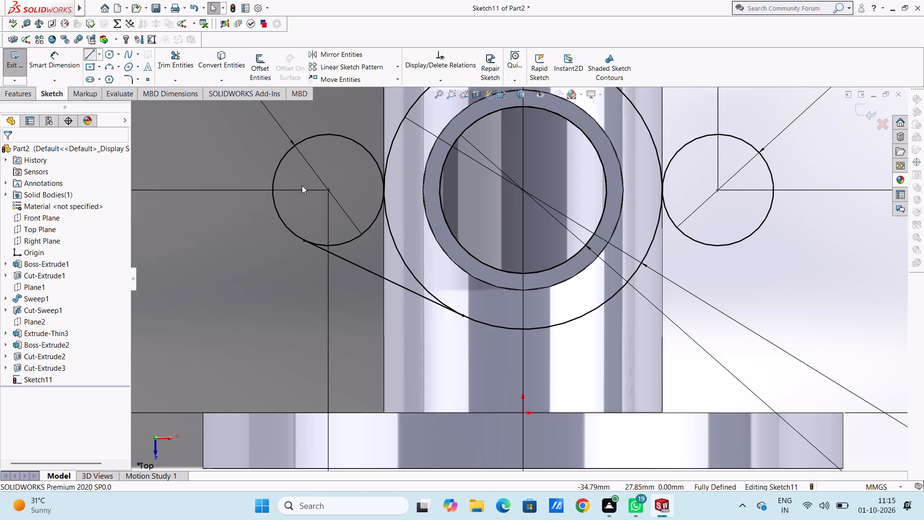
{"action": "left_click", "coordinate": [582, 316]}
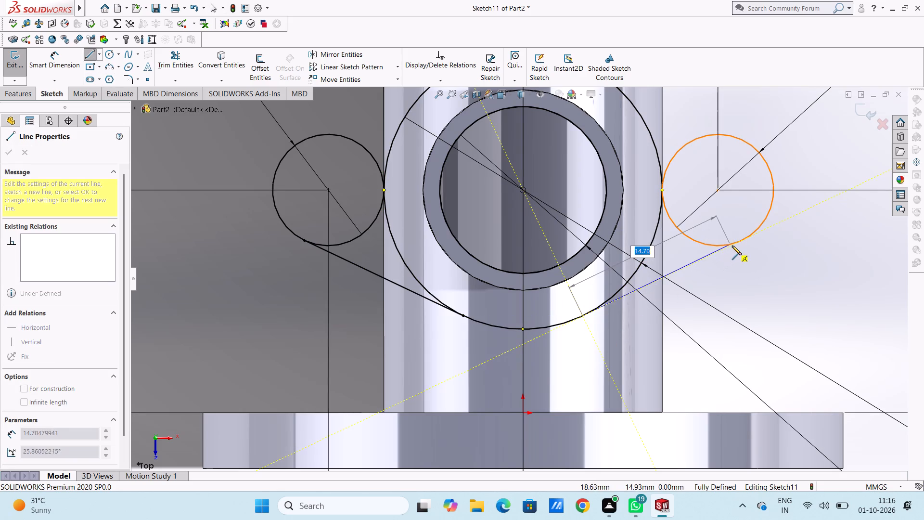
{"action": "left_click", "coordinate": [740, 240]}
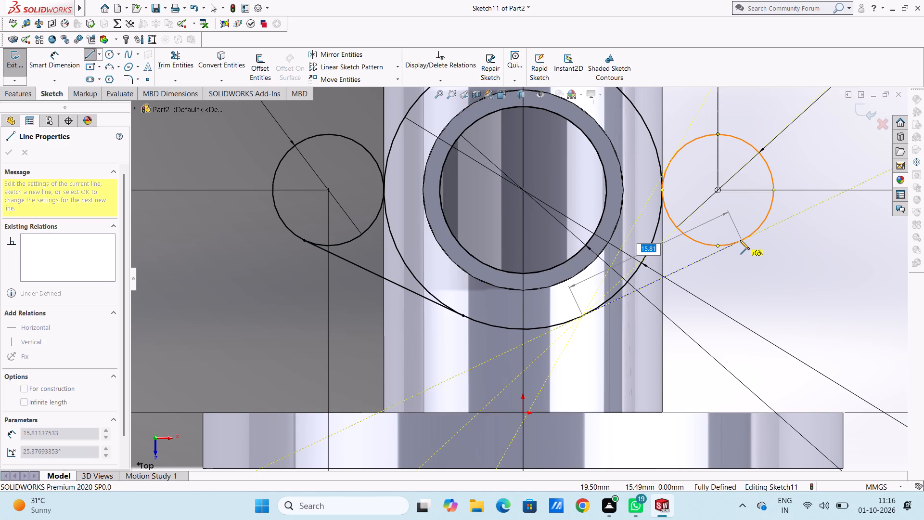
{"action": "key", "text": "Escape"}
{"action": "key", "text": "Escape"}
{"action": "key", "text": "Escape"}
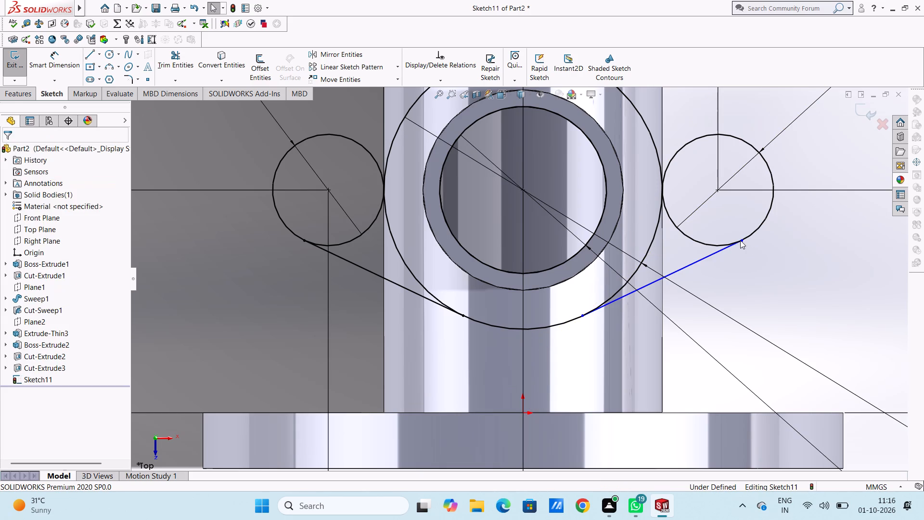
Sketch a tangent line about 15.8 mm long from the 25 mm circle to the -X small circle, on the side away from the base flange.
{"action": "scroll", "coordinate": [731, 235], "scroll_direction": "up", "scroll_amount": 3}
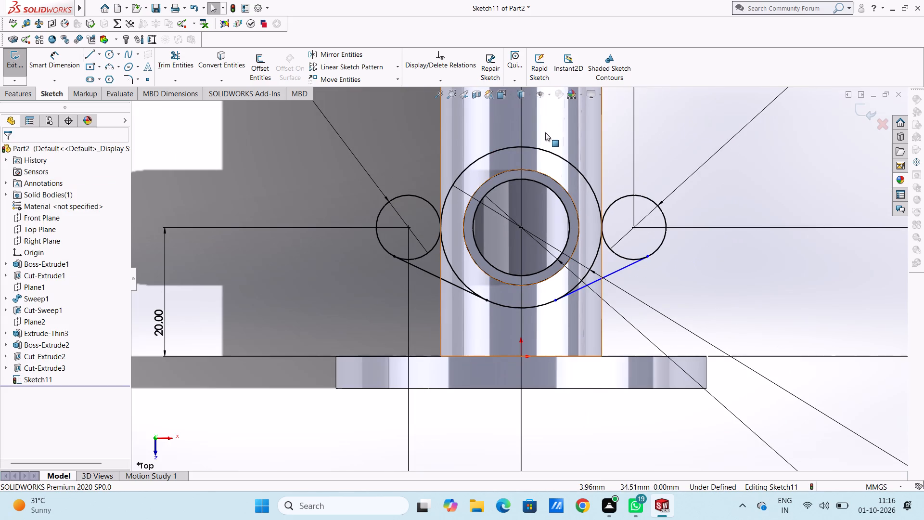
{"action": "scroll", "coordinate": [544, 133], "scroll_direction": "down", "scroll_amount": 2}
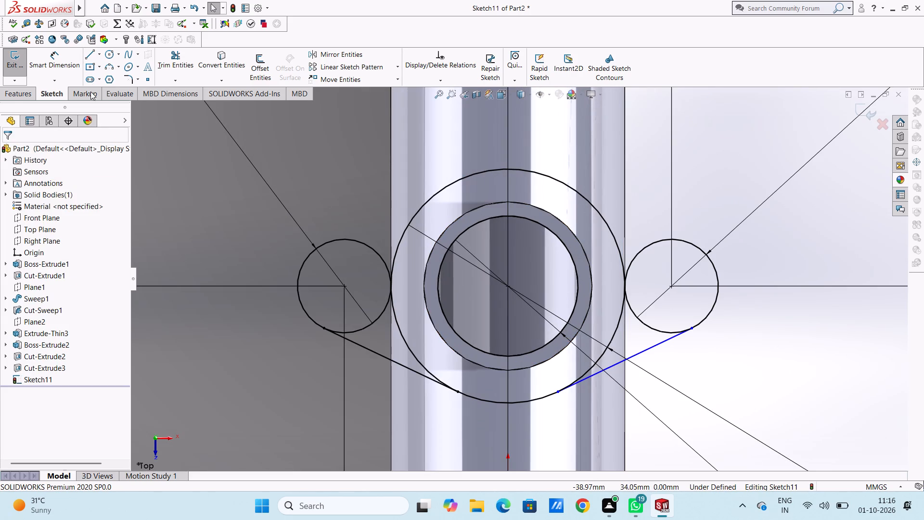
{"action": "left_click", "coordinate": [90, 54]}
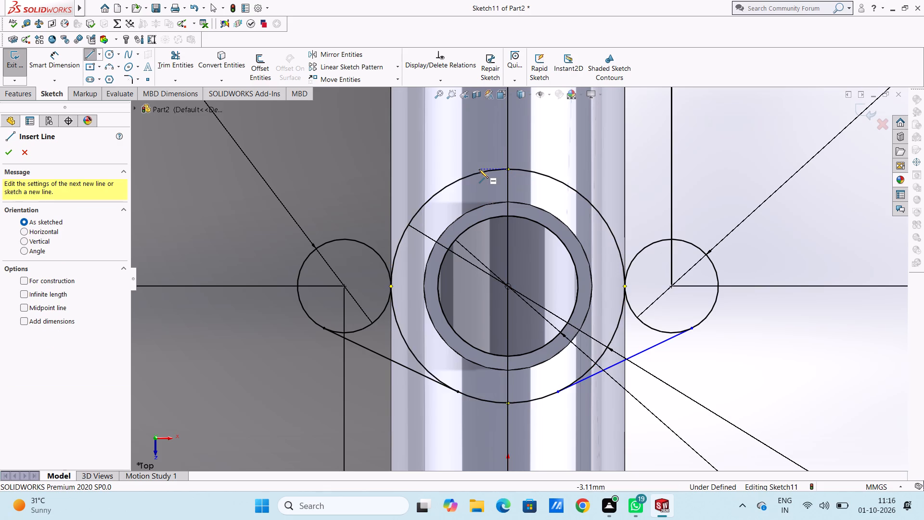
{"action": "left_click", "coordinate": [484, 171]}
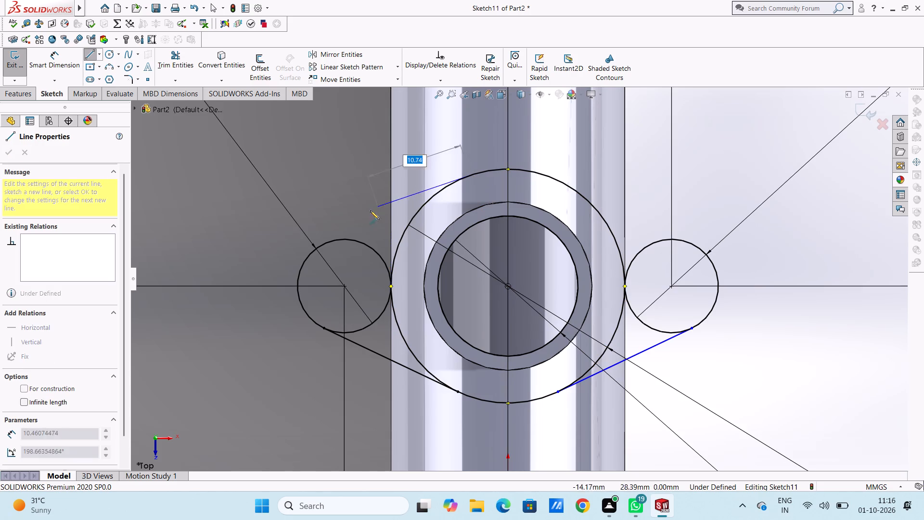
{"action": "left_click", "coordinate": [325, 244]}
{"action": "key", "text": "Escape"}
{"action": "key", "text": "Escape"}
{"action": "key", "text": "Escape"}
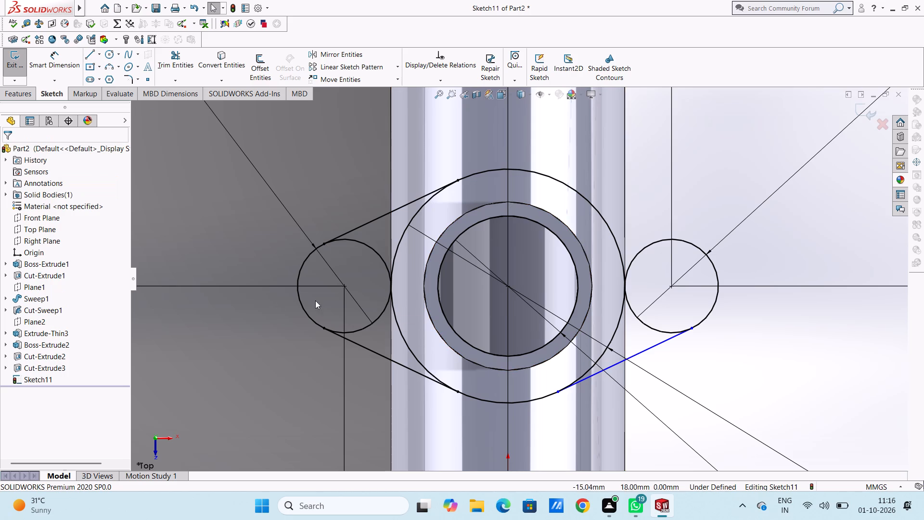
Sketch a tangent line about 15.8 mm long from the 25 mm circle to the +X small circle, on the side away from the base flange.
{"action": "left_click", "coordinate": [87, 56]}
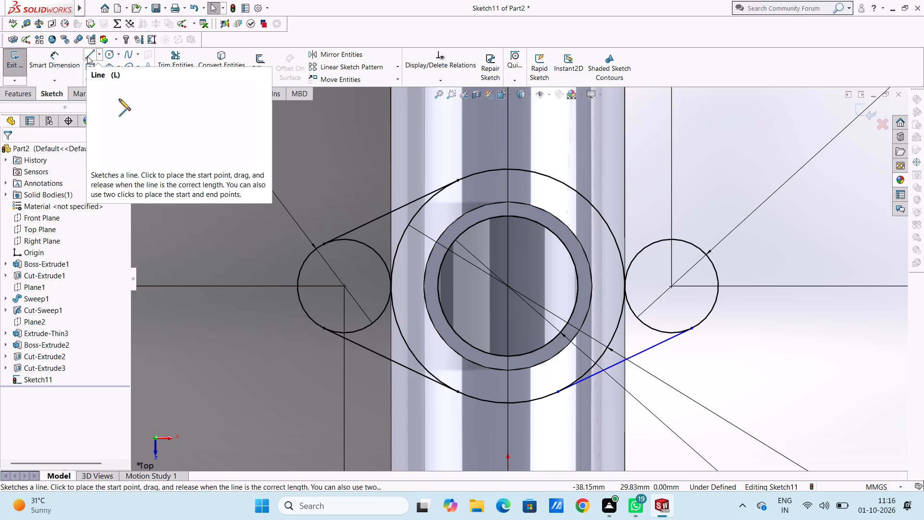
{"action": "left_click", "coordinate": [549, 176]}
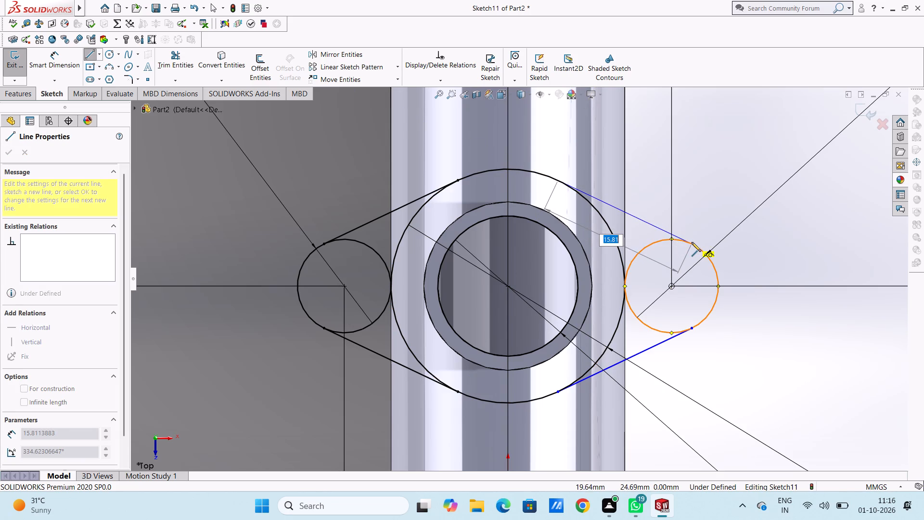
{"action": "left_click", "coordinate": [692, 242]}
{"action": "key", "text": "Escape"}
{"action": "key", "text": "Escape"}
{"action": "key", "text": "Escape"}
{"action": "key", "text": "Escape"}
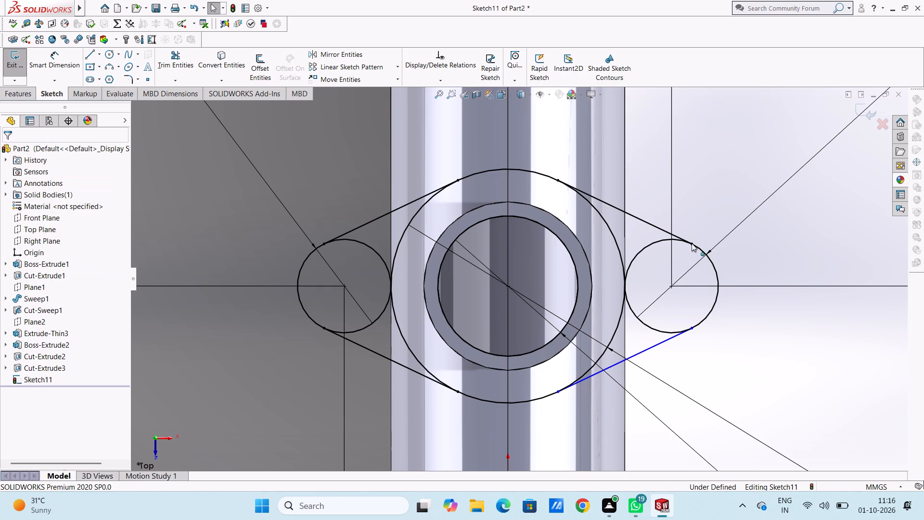
Make the +X line on the base flange side tangent to both the +X small circle and the 25 mm circle.
{"action": "left_click", "coordinate": [667, 341]}
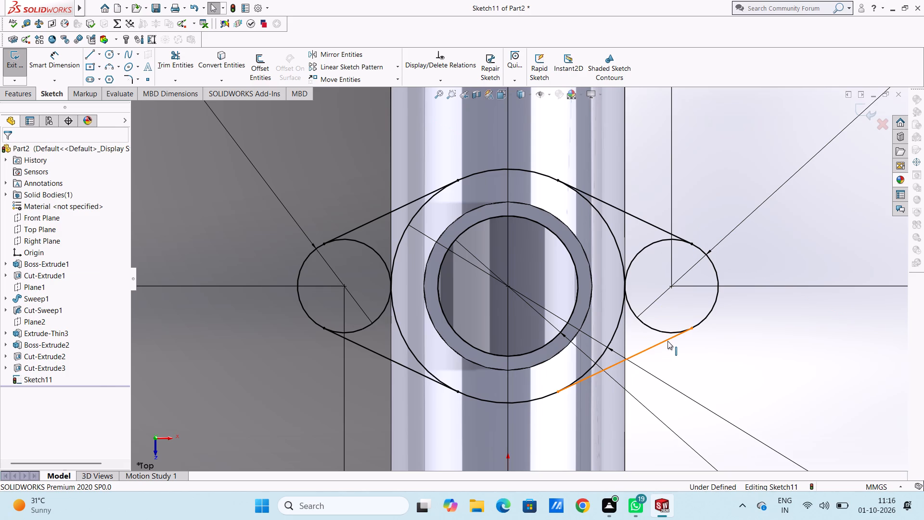
{"action": "left_click", "coordinate": [666, 331], "text": "ctrl"}
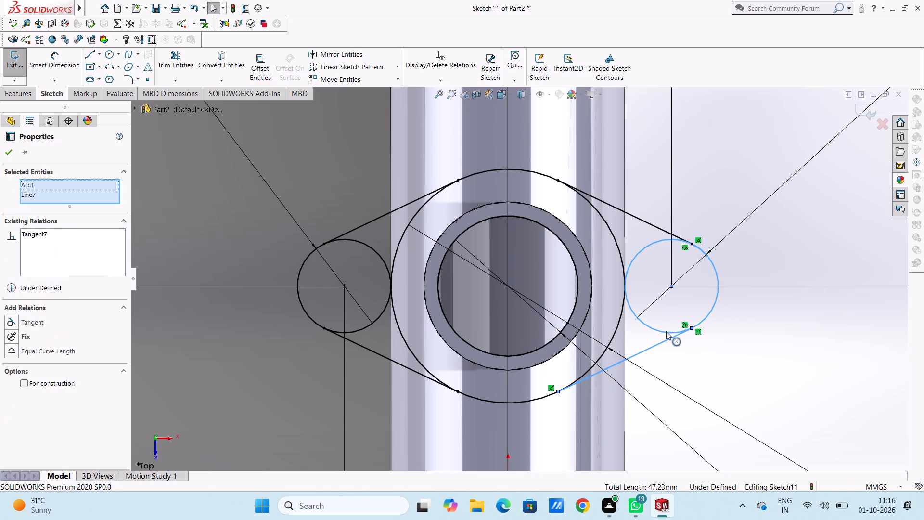
{"action": "left_click", "coordinate": [13, 320]}
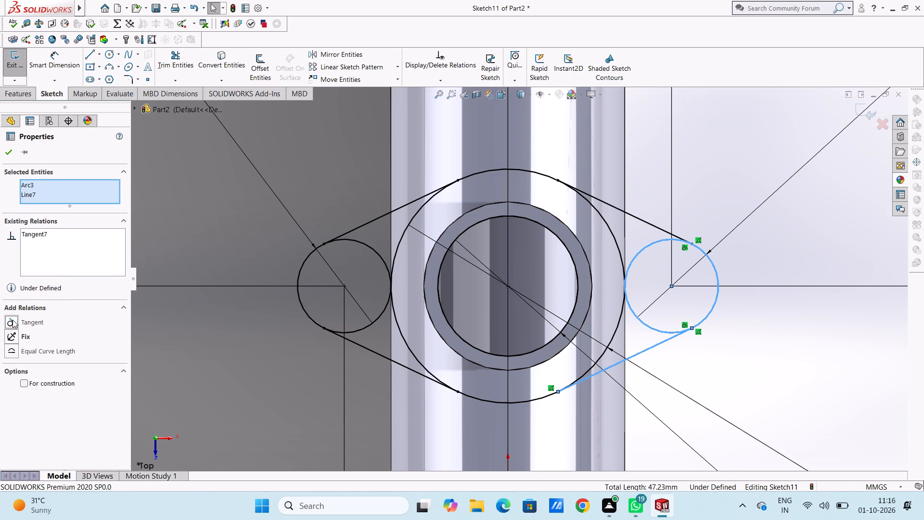
{"action": "left_click", "coordinate": [205, 367]}
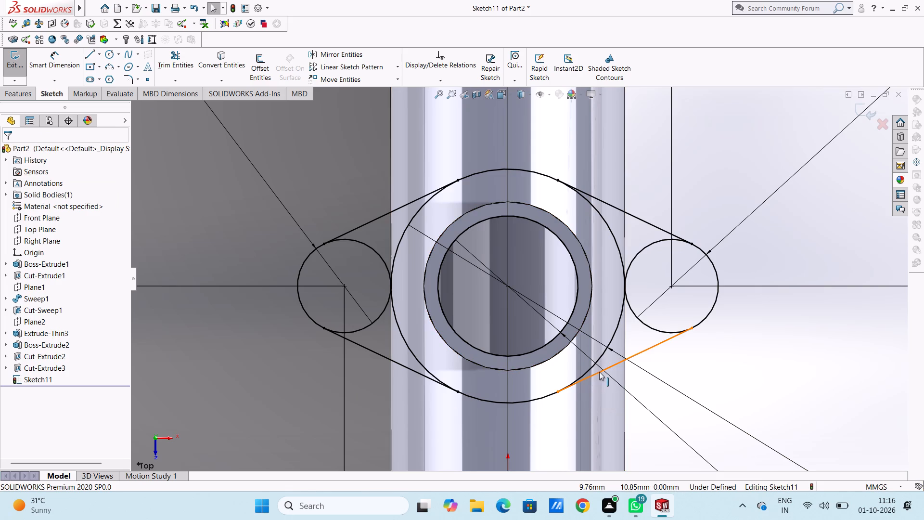
{"action": "left_click", "coordinate": [599, 372]}
{"action": "left_click", "coordinate": [589, 369], "text": "ctrl"}
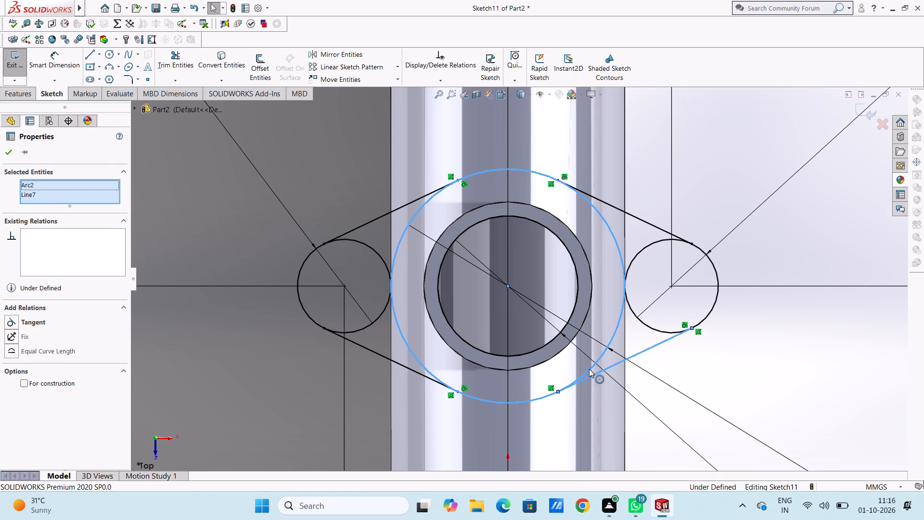
{"action": "left_click", "coordinate": [14, 319]}
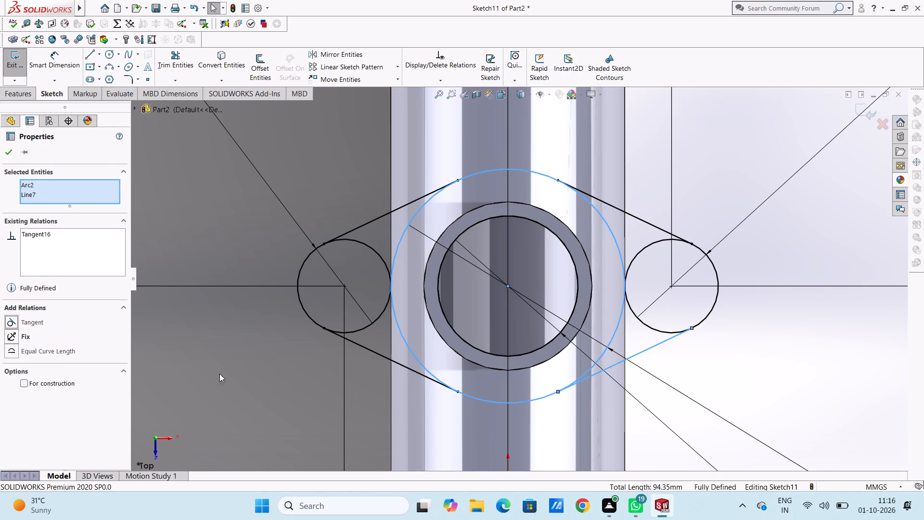
{"action": "left_click", "coordinate": [230, 374]}
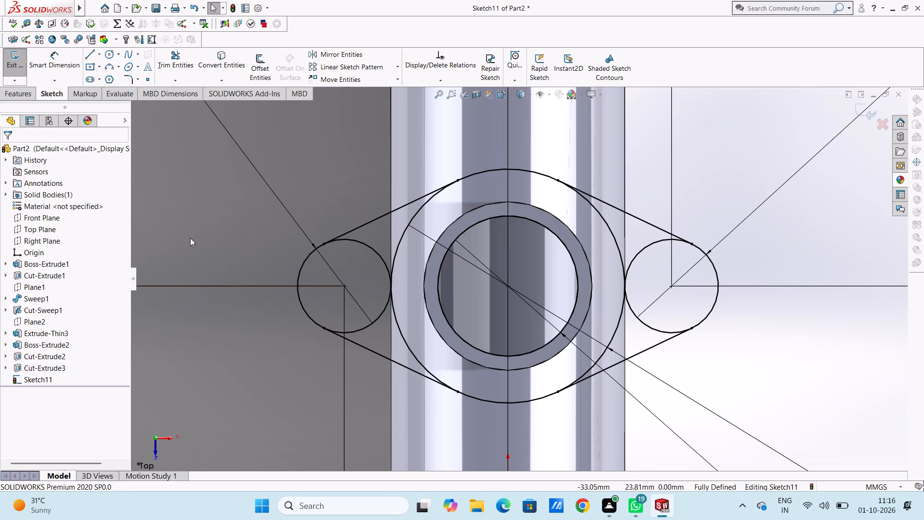
Trim the inner arcs of both small circles and the side arcs of the 25 mm circle, leaving a closed two-lobed outline.
{"action": "left_click", "coordinate": [182, 62]}
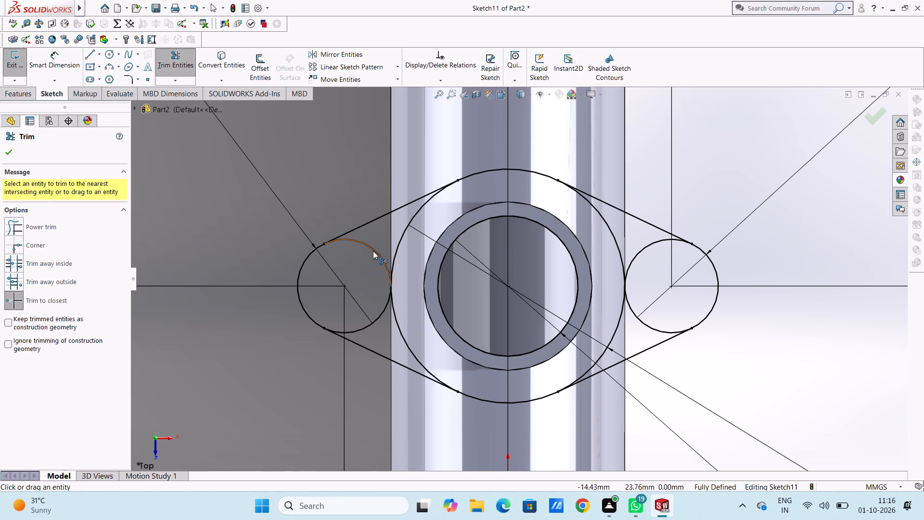
{"action": "left_click", "coordinate": [373, 251]}
{"action": "left_click", "coordinate": [373, 322]}
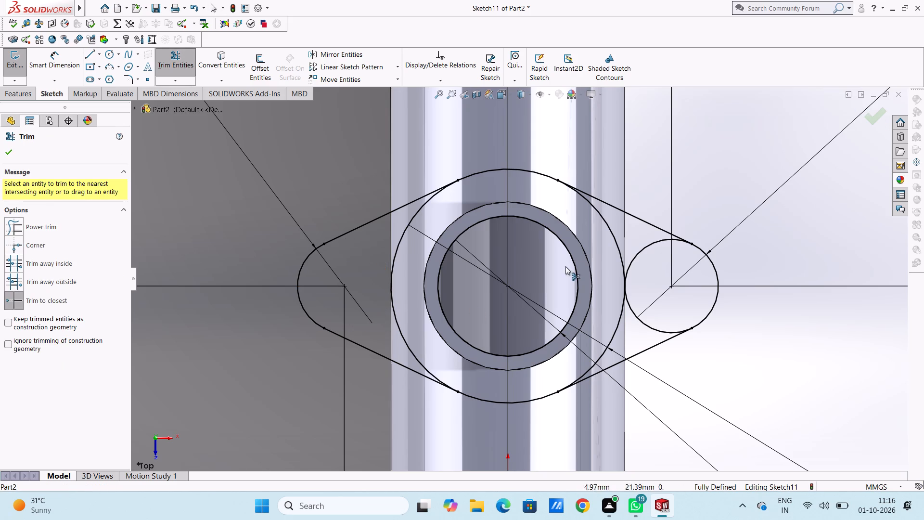
{"action": "left_click", "coordinate": [634, 255]}
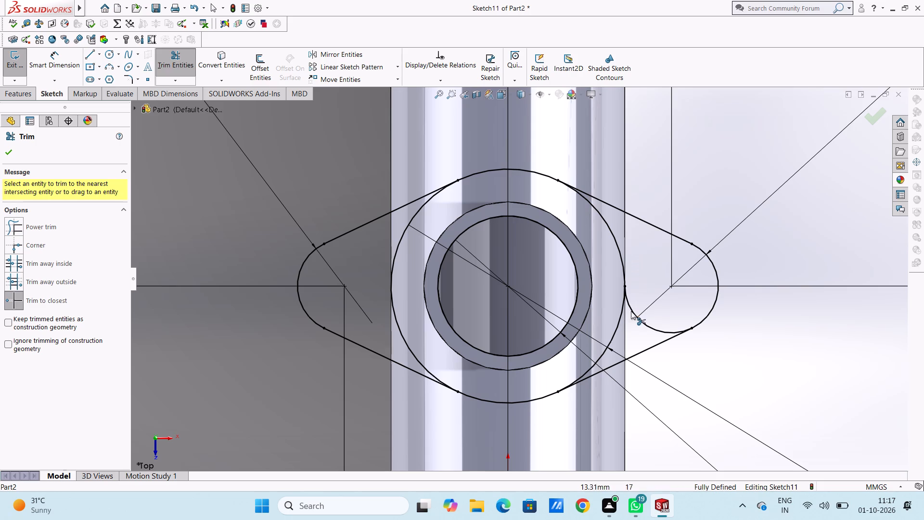
{"action": "left_click", "coordinate": [634, 313]}
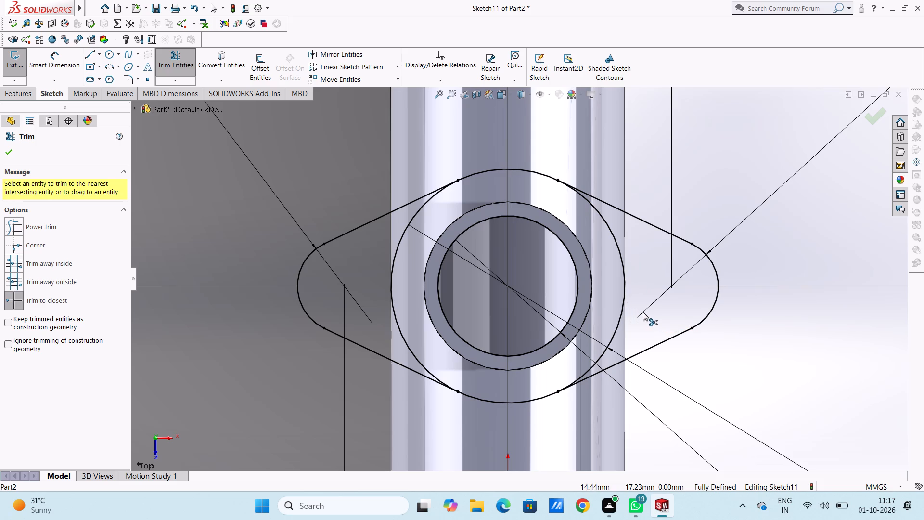
{"action": "left_click", "coordinate": [391, 292]}
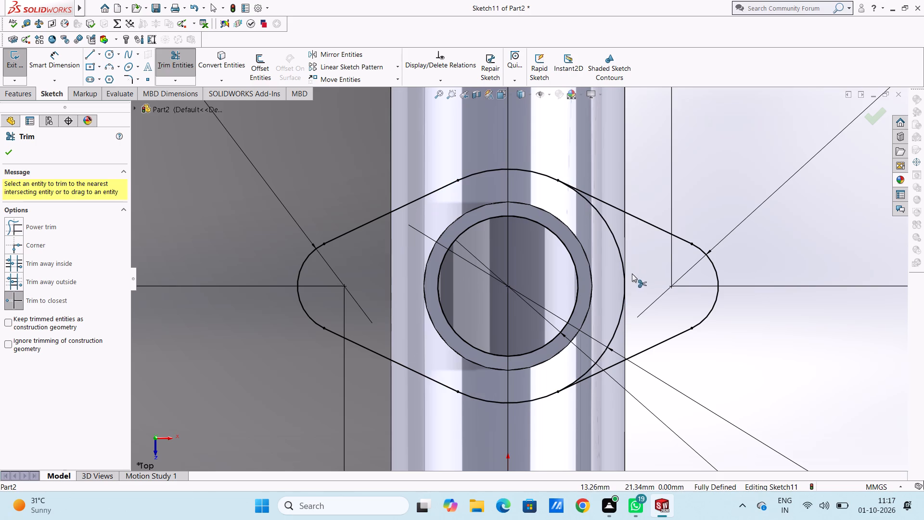
{"action": "left_click", "coordinate": [625, 269]}
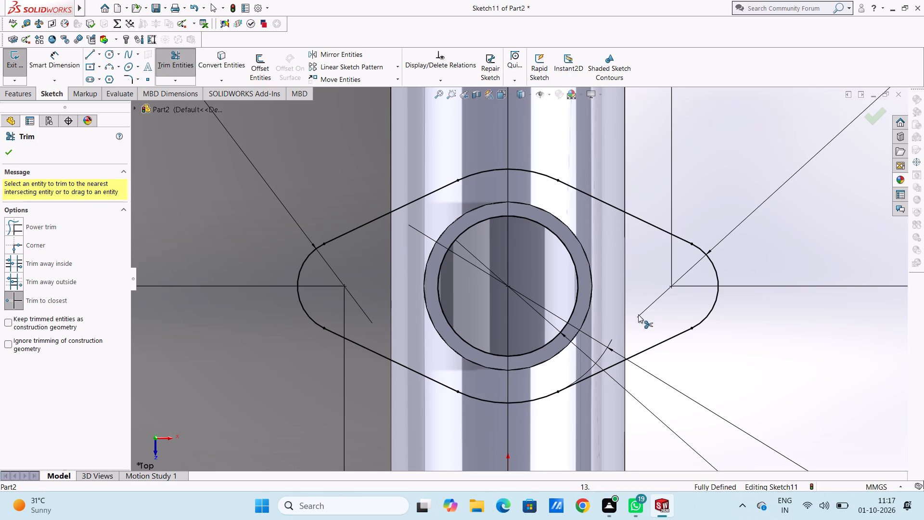
{"action": "key", "text": "Escape"}
{"action": "key", "text": "Escape"}
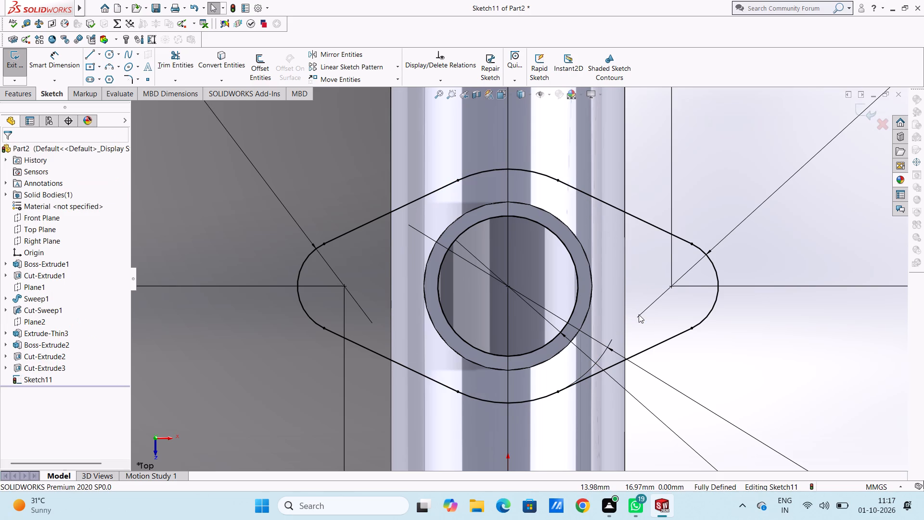
Sketch a bolt-hole circle of 2.5 mm radius at the centre of each flange lobe.
{"action": "left_click", "coordinate": [110, 55]}
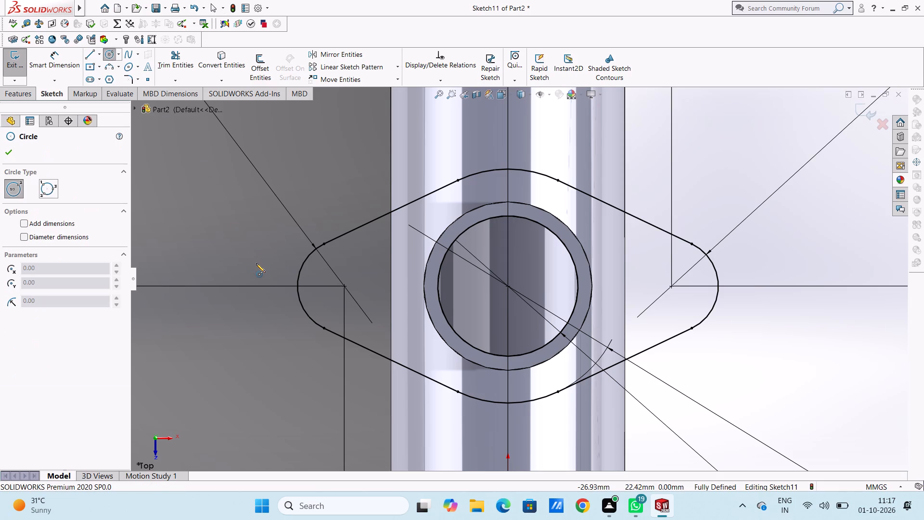
{"action": "left_click", "coordinate": [346, 286]}
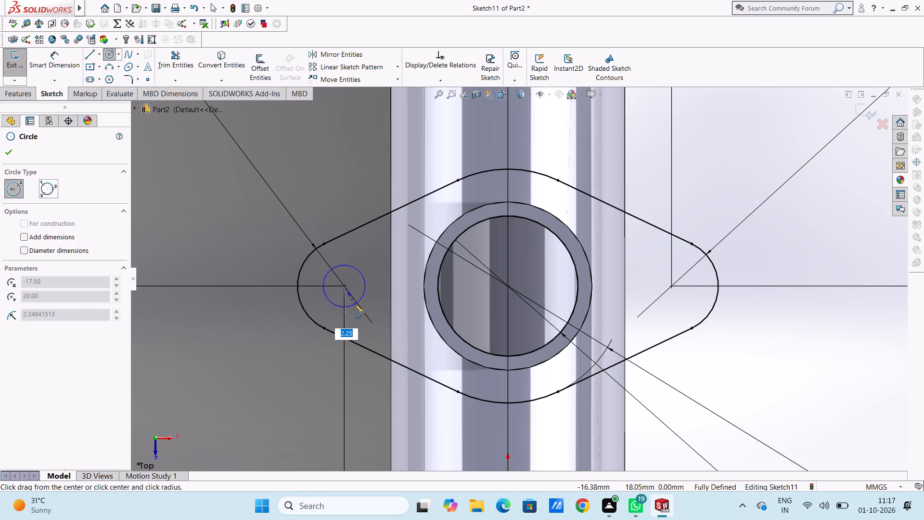
{"action": "type", "text": "2.5"}
{"action": "key", "text": "Return"}
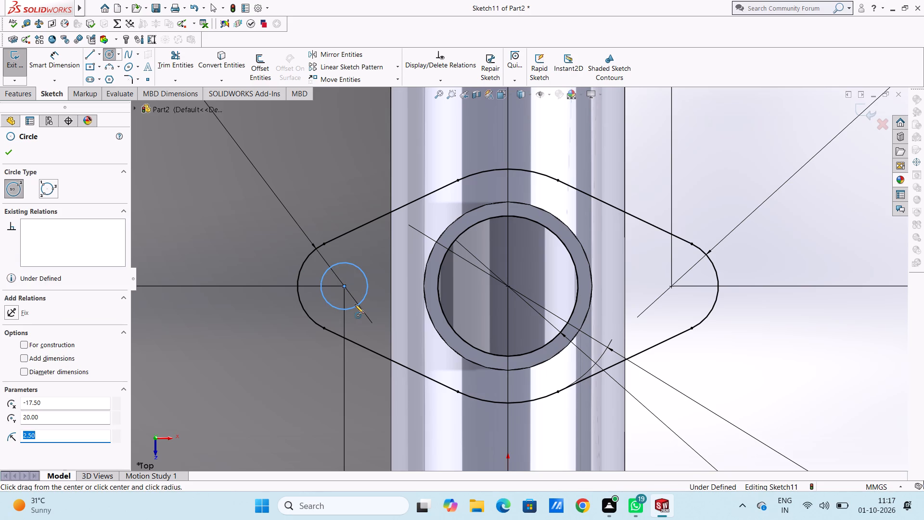
{"action": "left_click", "coordinate": [671, 286]}
{"action": "type", "text": "2.5"}
{"action": "key", "text": "Return"}
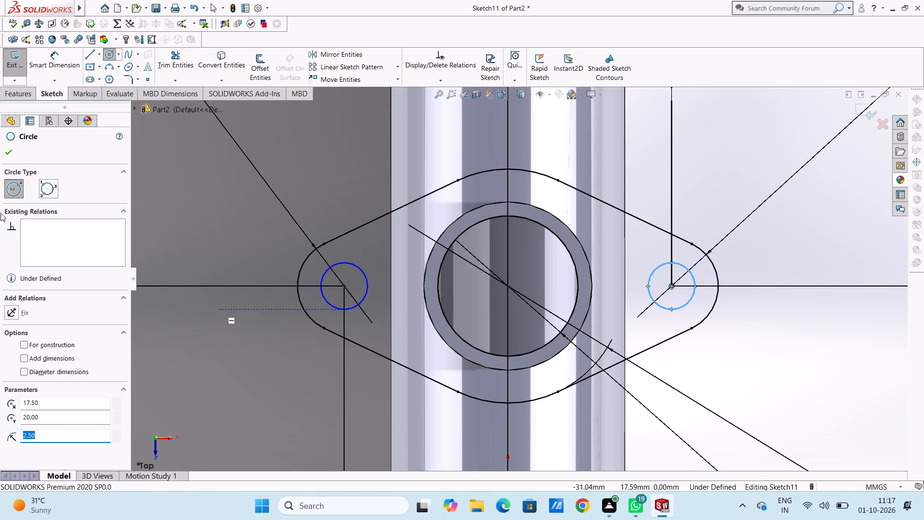
{"action": "left_click", "coordinate": [13, 155]}
Dimension the diameter of the bolt-hole circle in the -X lobe as 5 mm.
{"action": "left_click", "coordinate": [59, 66]}
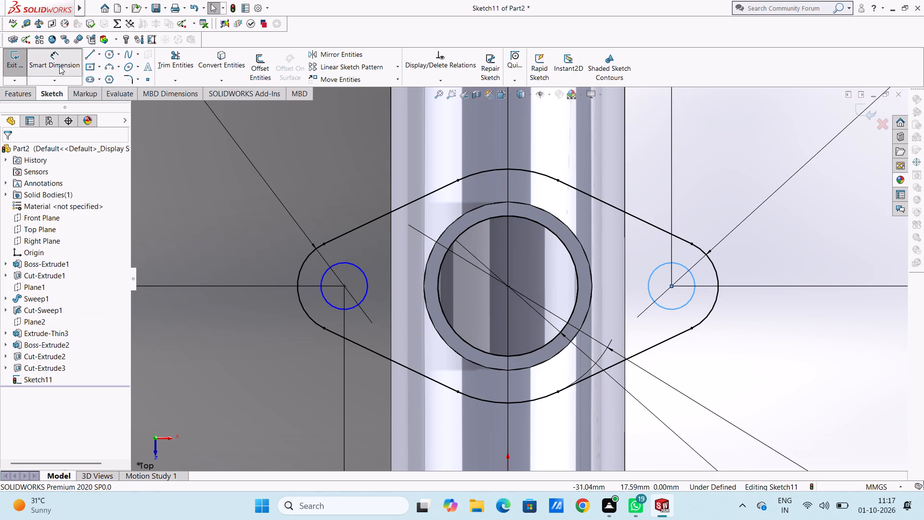
{"action": "scroll", "coordinate": [300, 195], "scroll_direction": "up", "scroll_amount": 3}
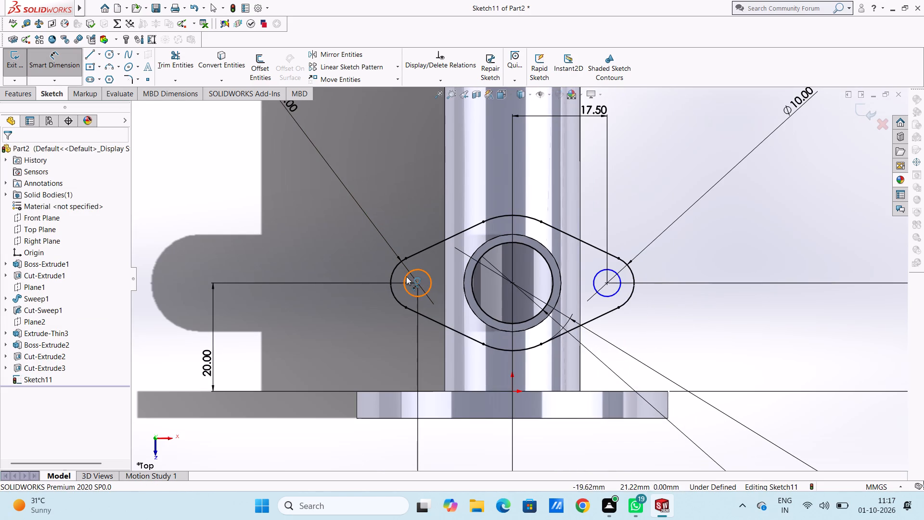
{"action": "left_click", "coordinate": [406, 276]}
{"action": "scroll", "coordinate": [260, 200], "scroll_direction": "up", "scroll_amount": 2}
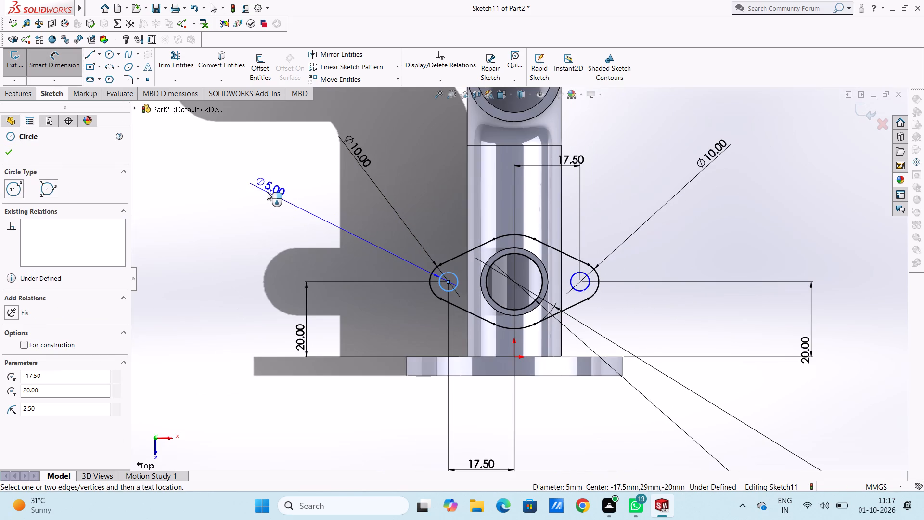
{"action": "left_click", "coordinate": [267, 192]}
{"action": "left_click", "coordinate": [227, 180]}
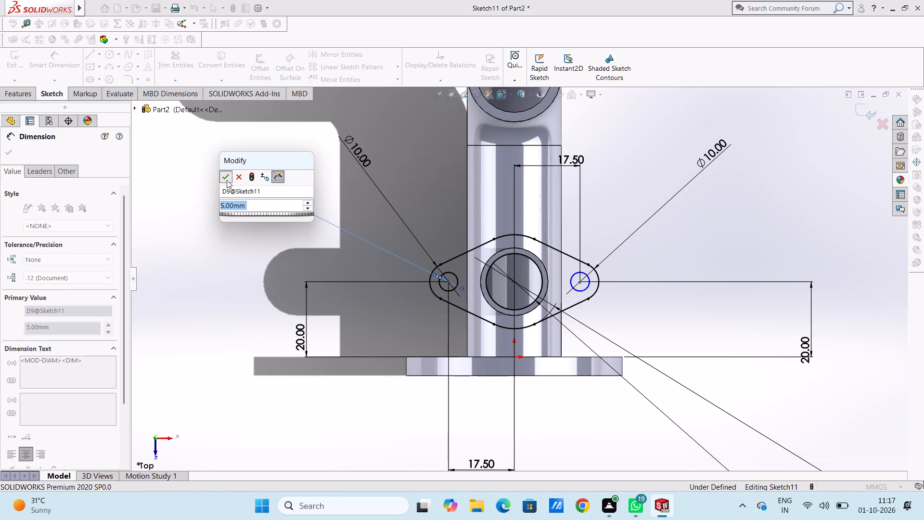
Dimension the diameter of the bolt-hole circle in the +X lobe as 5 mm.
{"action": "left_click", "coordinate": [234, 222]}
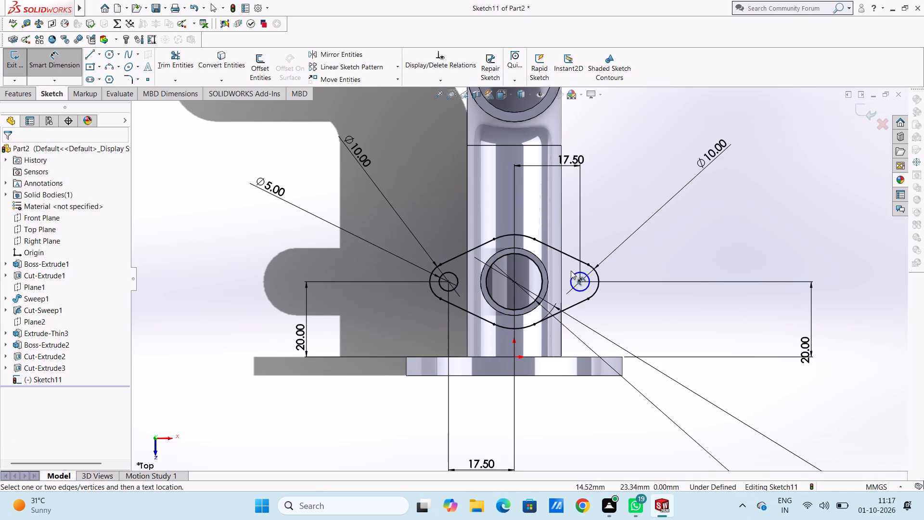
{"action": "left_click", "coordinate": [576, 274]}
{"action": "left_click", "coordinate": [814, 230]}
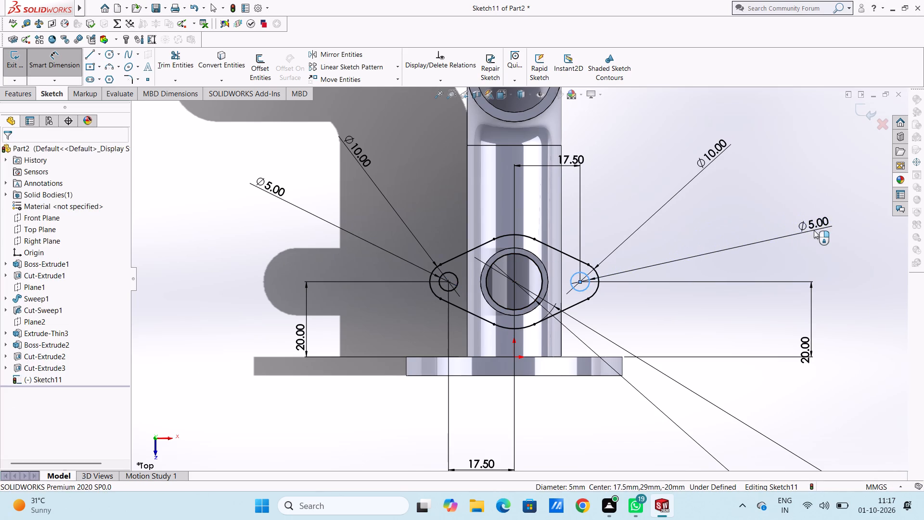
{"action": "left_click", "coordinate": [771, 219]}
{"action": "left_click", "coordinate": [650, 250]}
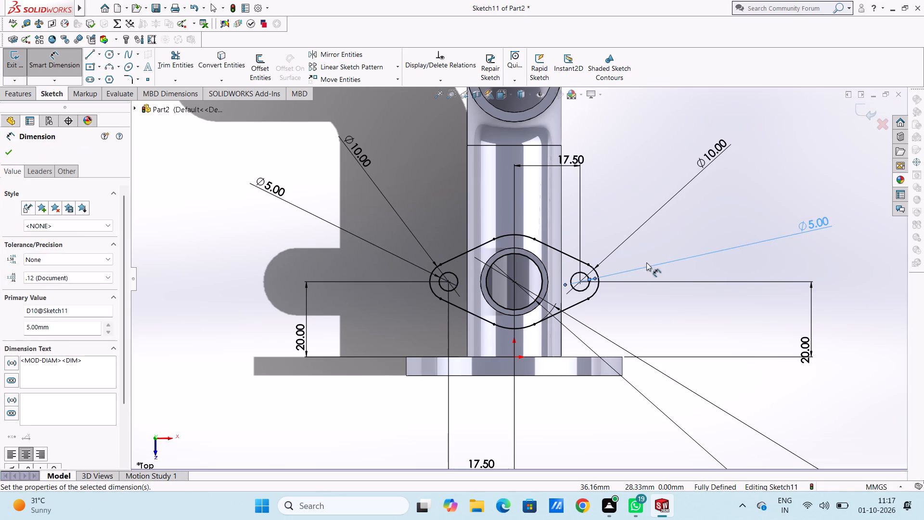
{"action": "scroll", "coordinate": [570, 321], "scroll_direction": "down", "scroll_amount": 1}
{"action": "left_click", "coordinate": [317, 328]}
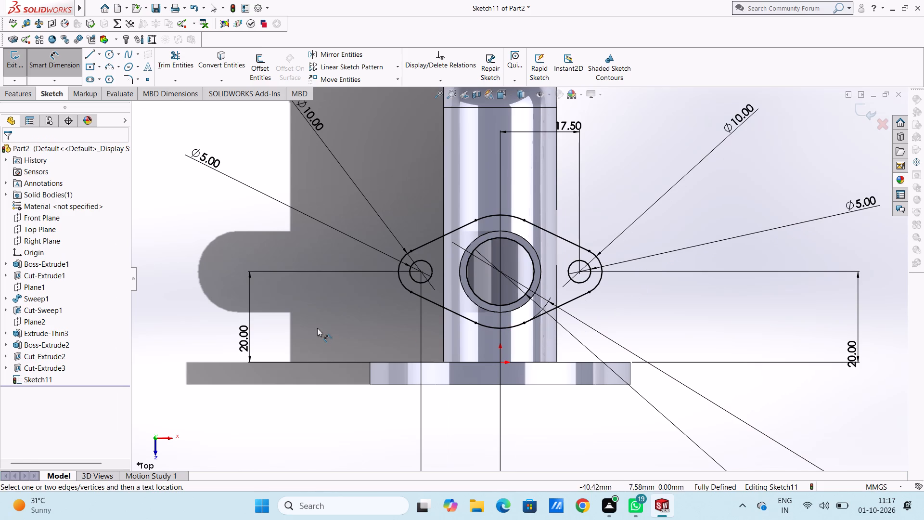
Extrude the two-lobed flange sketch 5 mm as a boss, reversed toward the main pipe and merged with the body.
{"action": "scroll", "coordinate": [317, 328], "scroll_direction": "up", "scroll_amount": 2}
{"action": "middle_click_drag", "start_coordinate": [312, 309], "coordinate": [290, 261]}
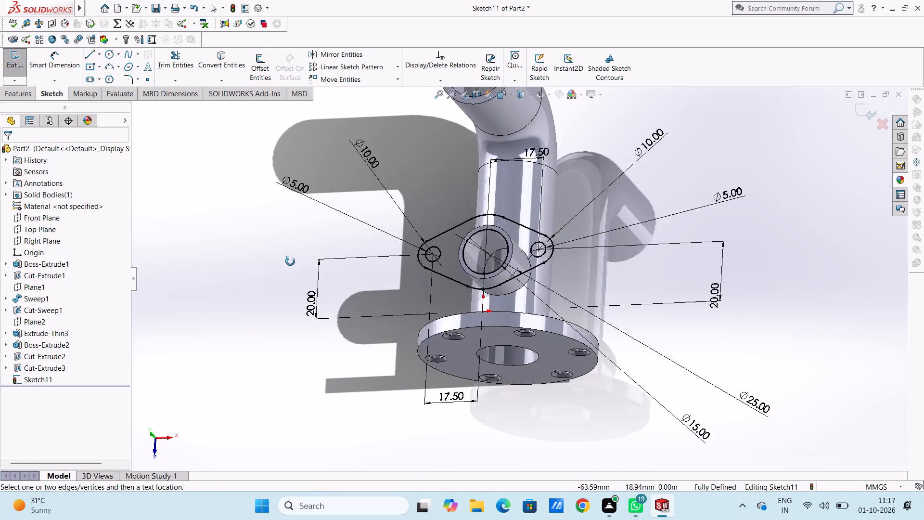
{"action": "middle_click_drag", "start_coordinate": [290, 261], "coordinate": [290, 264]}
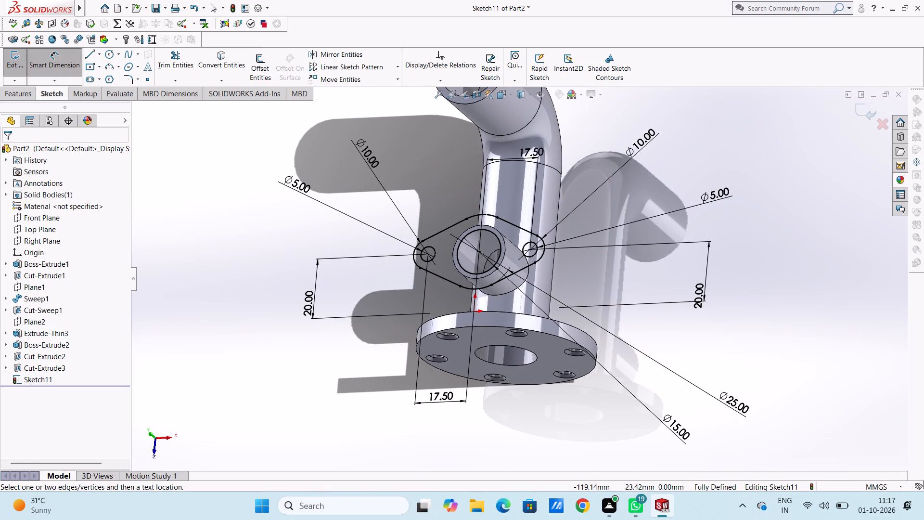
{"action": "left_click", "coordinate": [21, 95]}
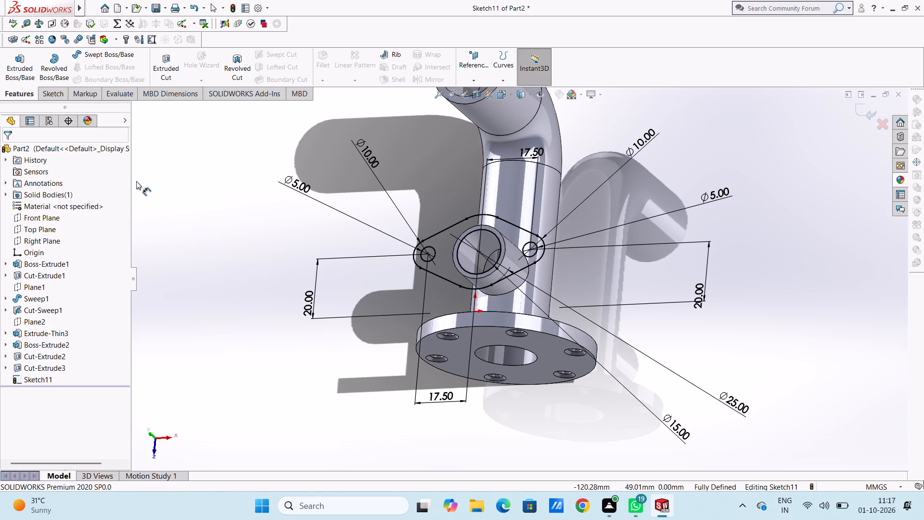
{"action": "left_click", "coordinate": [21, 65]}
{"action": "middle_click_drag", "start_coordinate": [290, 322], "coordinate": [290, 318]}
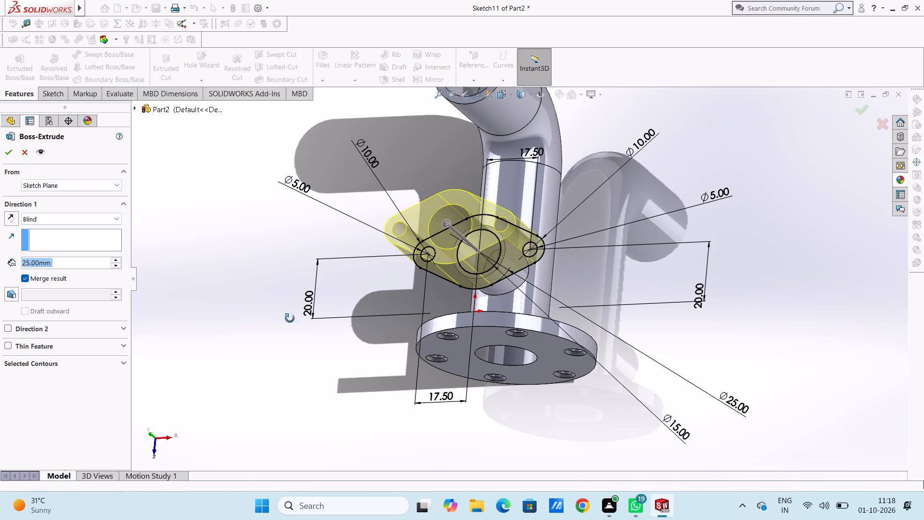
{"action": "middle_click_drag", "start_coordinate": [290, 318], "coordinate": [230, 201]}
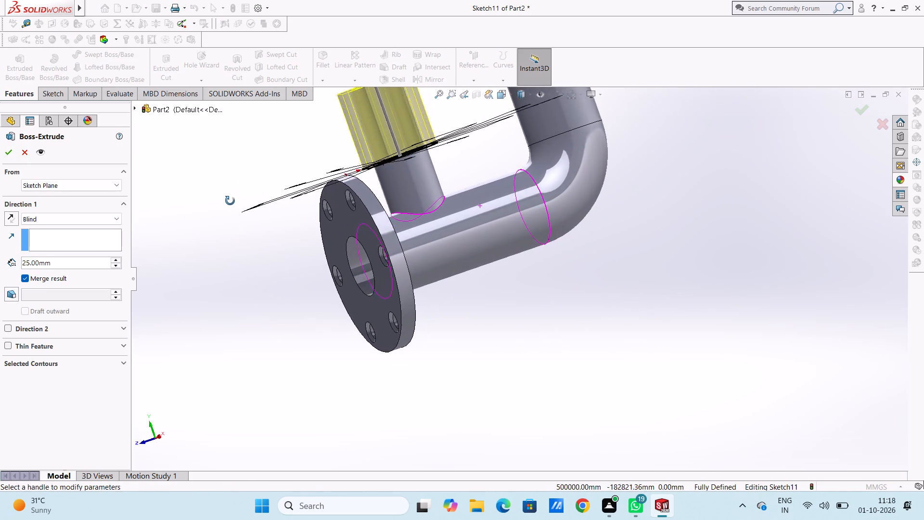
{"action": "middle_click_drag", "start_coordinate": [230, 201], "coordinate": [218, 214]}
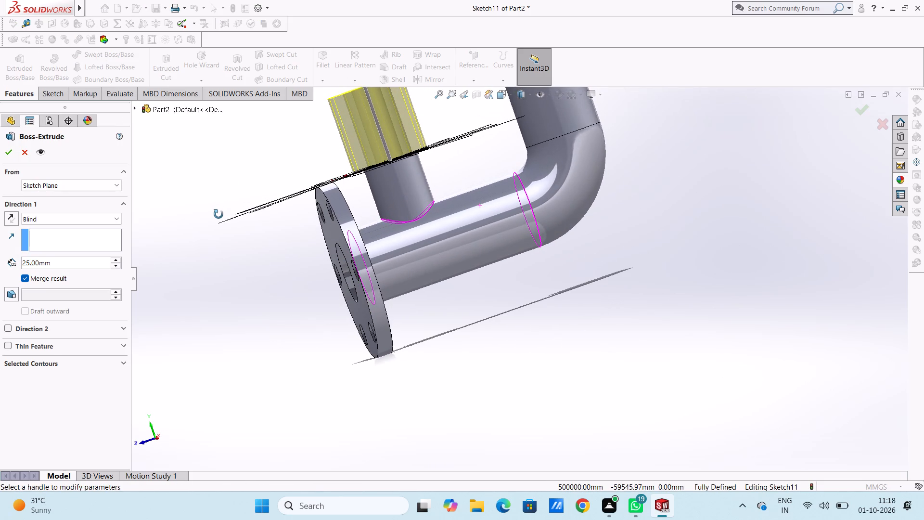
{"action": "middle_click_drag", "start_coordinate": [218, 214], "coordinate": [214, 212]}
{"action": "scroll", "coordinate": [207, 219], "scroll_direction": "up", "scroll_amount": 1}
{"action": "scroll", "coordinate": [269, 175], "scroll_direction": "up", "scroll_amount": 2}
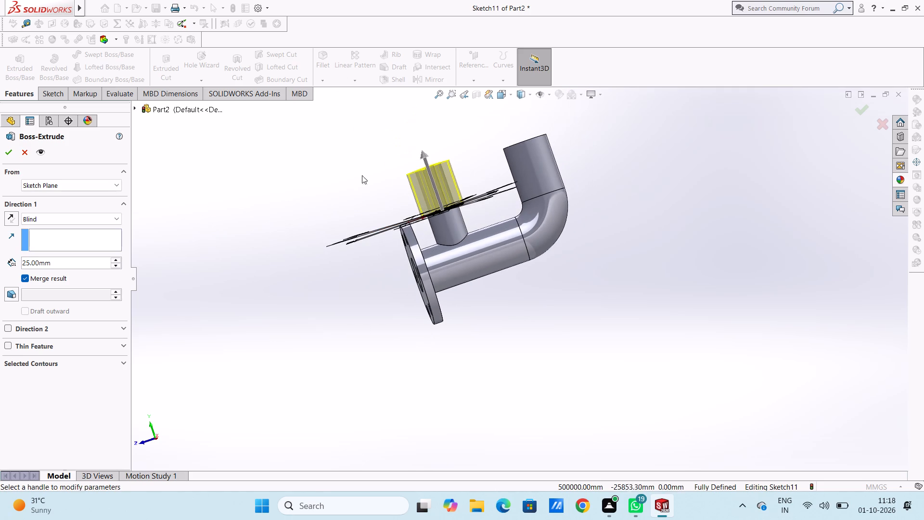
{"action": "scroll", "coordinate": [449, 178], "scroll_direction": "down", "scroll_amount": 4}
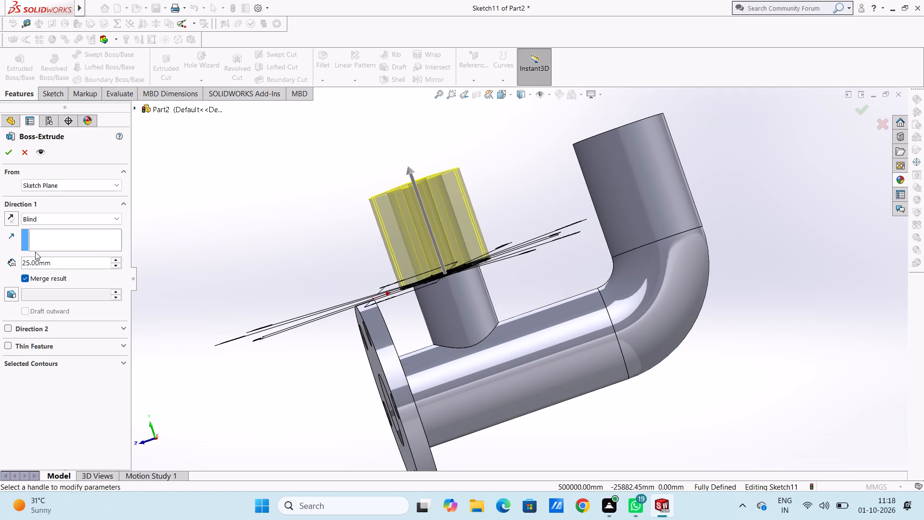
{"action": "left_click", "coordinate": [8, 219]}
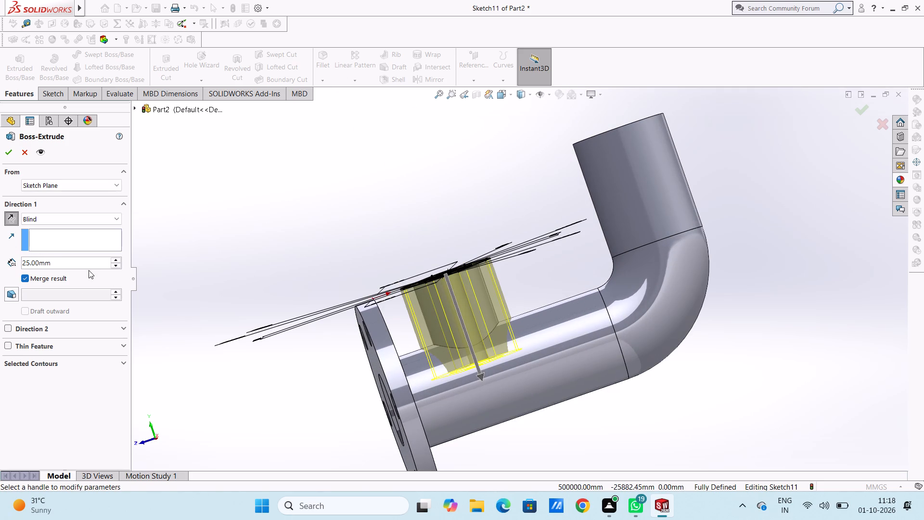
{"action": "double_click", "coordinate": [88, 262]}
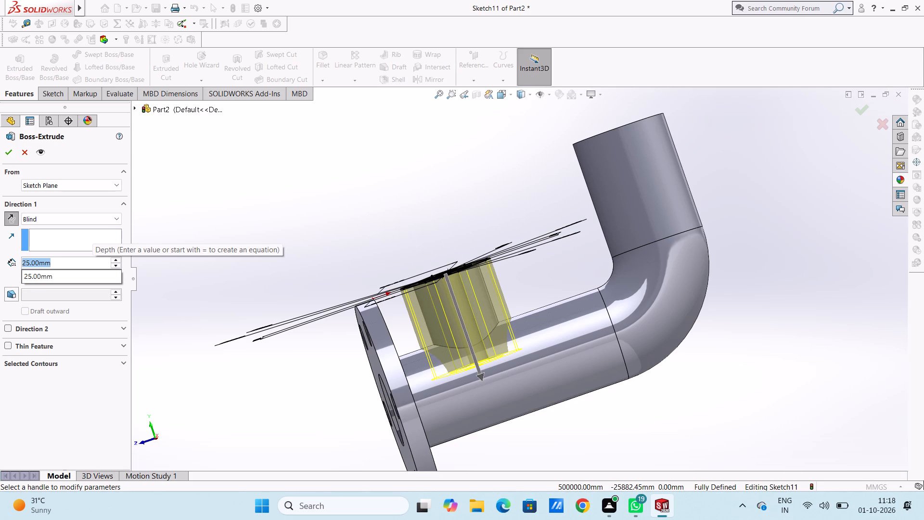
{"action": "key", "text": "5"}
{"action": "key", "text": "Return"}
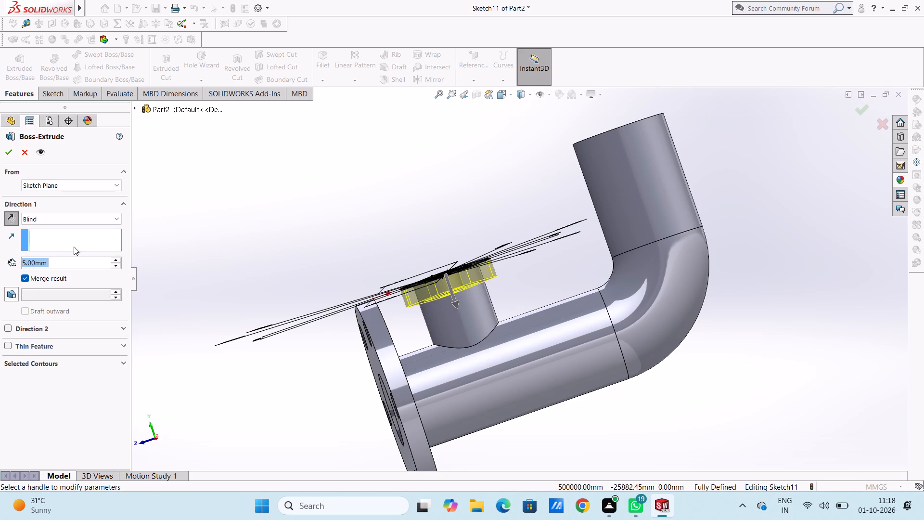
{"action": "left_click", "coordinate": [9, 150]}
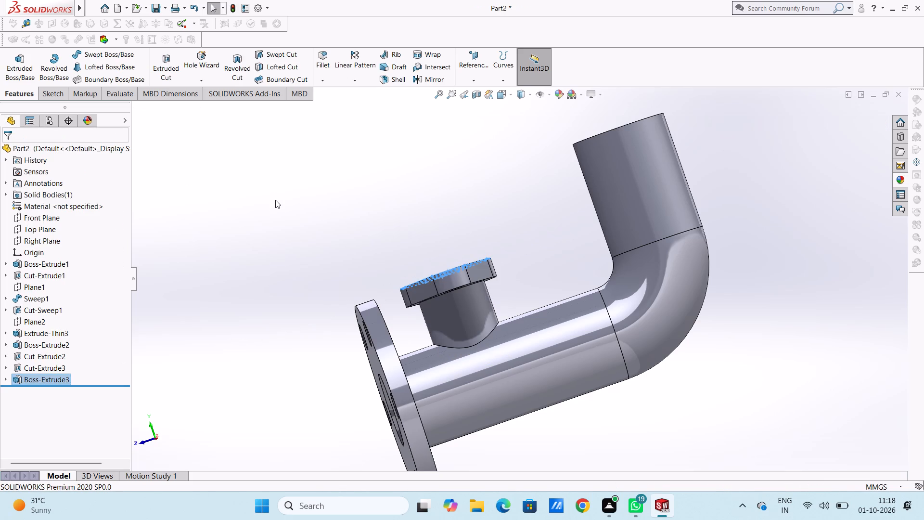
{"action": "left_click", "coordinate": [275, 200]}
Examine the branch flange and its neck on the main pipe from several angles.
{"action": "middle_click_drag", "start_coordinate": [259, 204], "coordinate": [312, 242]}
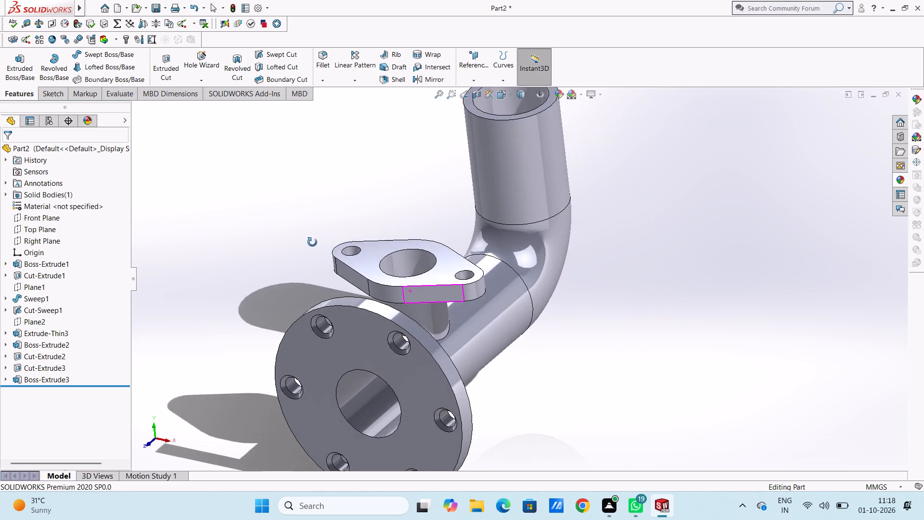
{"action": "middle_click_drag", "start_coordinate": [312, 242], "coordinate": [308, 243]}
{"action": "left_click_drag", "start_coordinate": [280, 287], "coordinate": [274, 287]}
{"action": "scroll", "coordinate": [271, 284], "scroll_direction": "up", "scroll_amount": 2}
{"action": "middle_click_drag", "start_coordinate": [305, 313], "coordinate": [311, 296]}
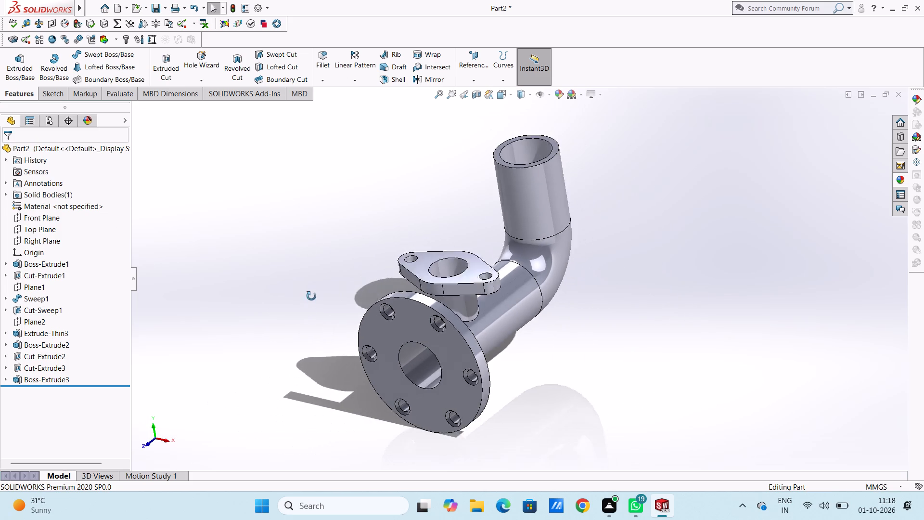
{"action": "middle_click_drag", "start_coordinate": [311, 296], "coordinate": [291, 329]}
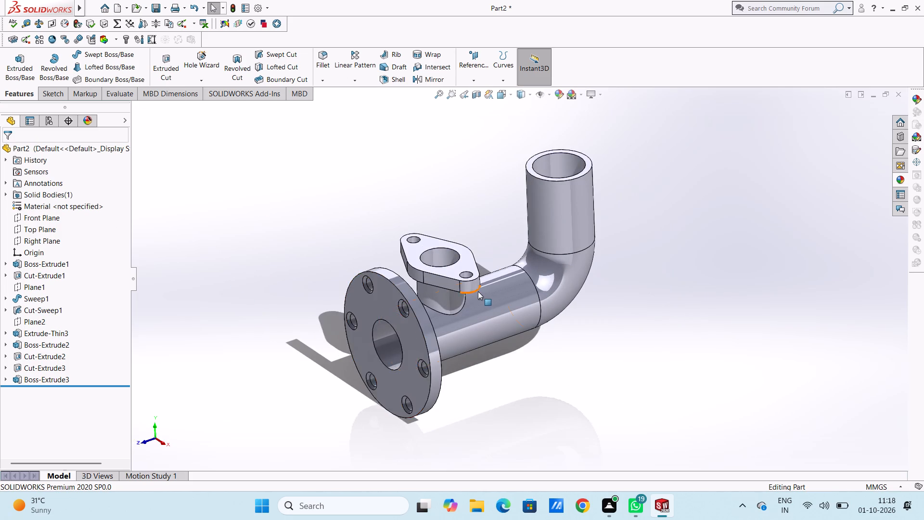
{"action": "scroll", "coordinate": [478, 292], "scroll_direction": "down", "scroll_amount": 3}
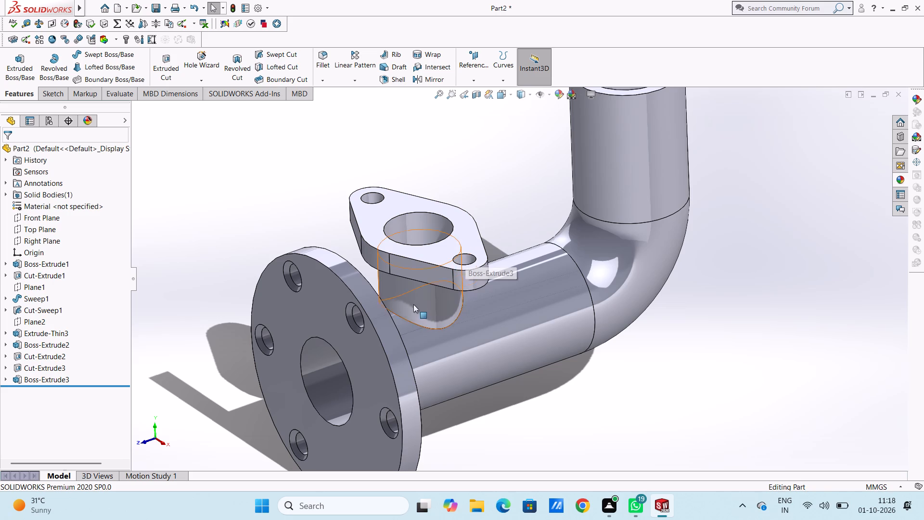
{"action": "scroll", "coordinate": [231, 265], "scroll_direction": "up", "scroll_amount": 3}
{"action": "middle_click_drag", "start_coordinate": [276, 295], "coordinate": [249, 244]}
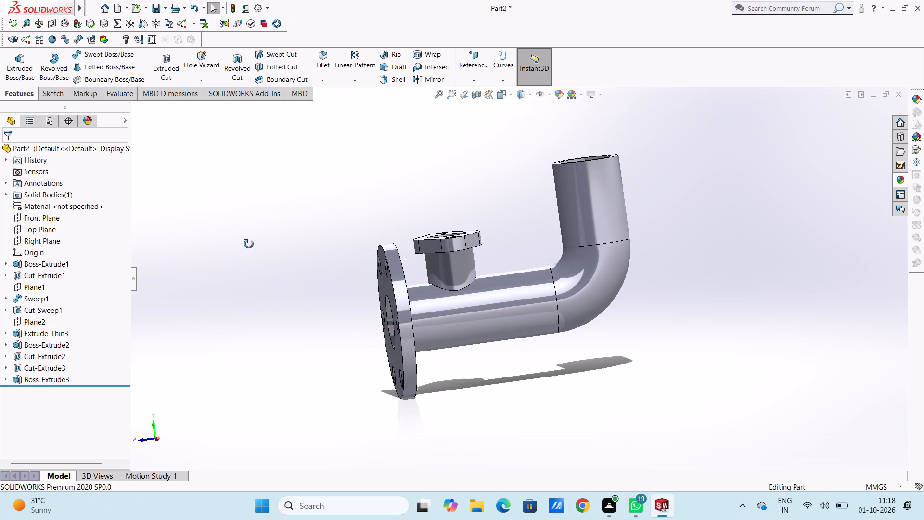
{"action": "middle_click_drag", "start_coordinate": [249, 244], "coordinate": [280, 249]}
{"action": "middle_click_drag", "start_coordinate": [282, 251], "coordinate": [299, 260]}
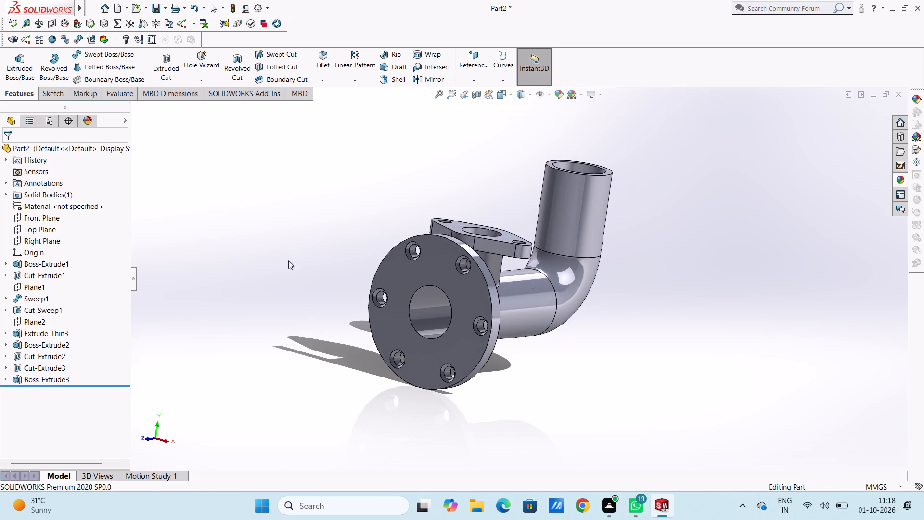
{"action": "middle_click_drag", "start_coordinate": [279, 264], "coordinate": [252, 293]}
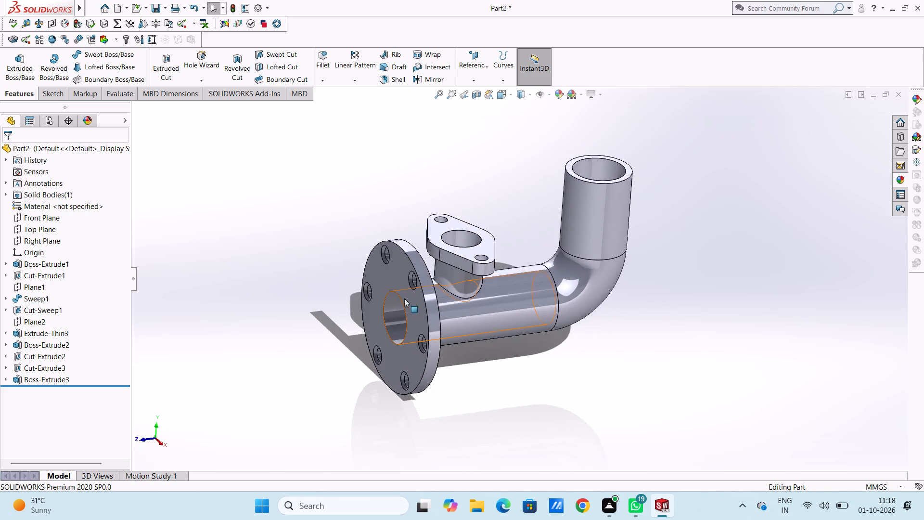
Fillet the edge where the branch neck's outer surface meets the main pipe with a 1 mm radius.
{"action": "scroll", "coordinate": [465, 297], "scroll_direction": "down", "scroll_amount": 4}
{"action": "scroll", "coordinate": [422, 271], "scroll_direction": "down", "scroll_amount": 4}
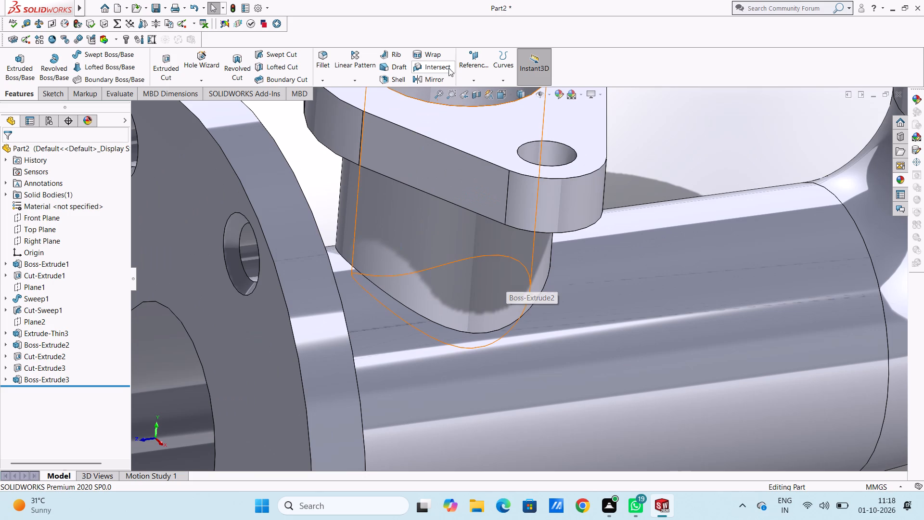
{"action": "left_click", "coordinate": [320, 59]}
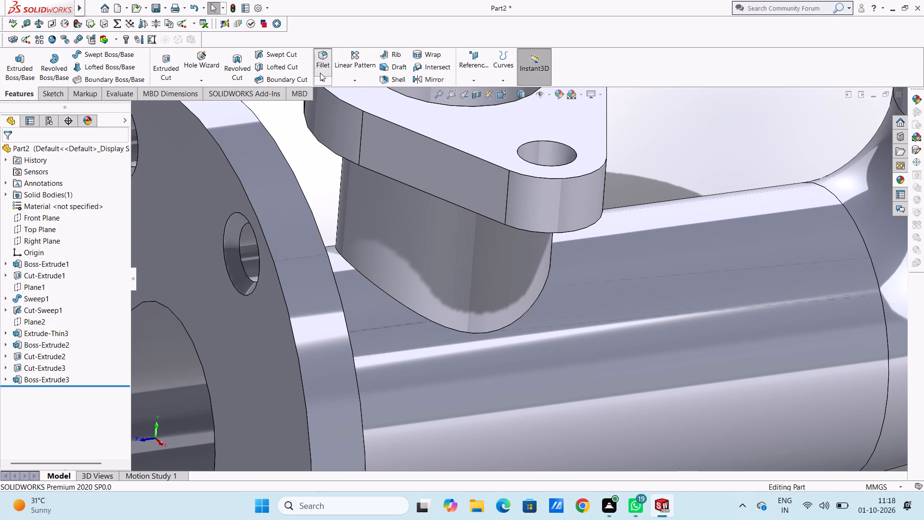
{"action": "left_click", "coordinate": [409, 307]}
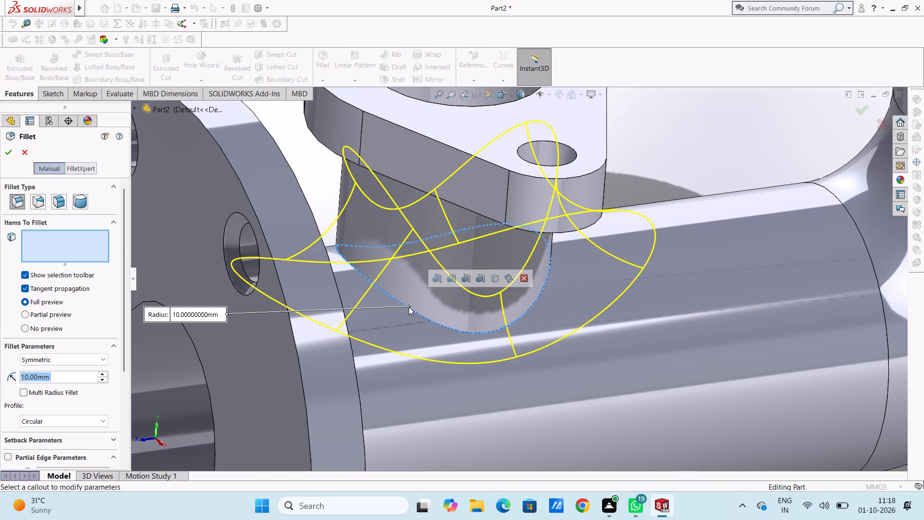
{"action": "key", "text": "1"}
{"action": "key", "text": "Return"}
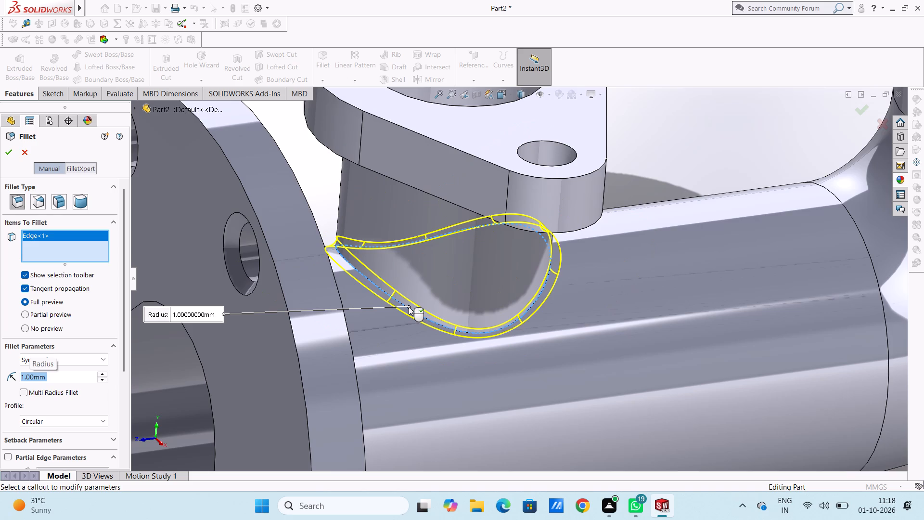
{"action": "scroll", "coordinate": [409, 306], "scroll_direction": "up", "scroll_amount": 4}
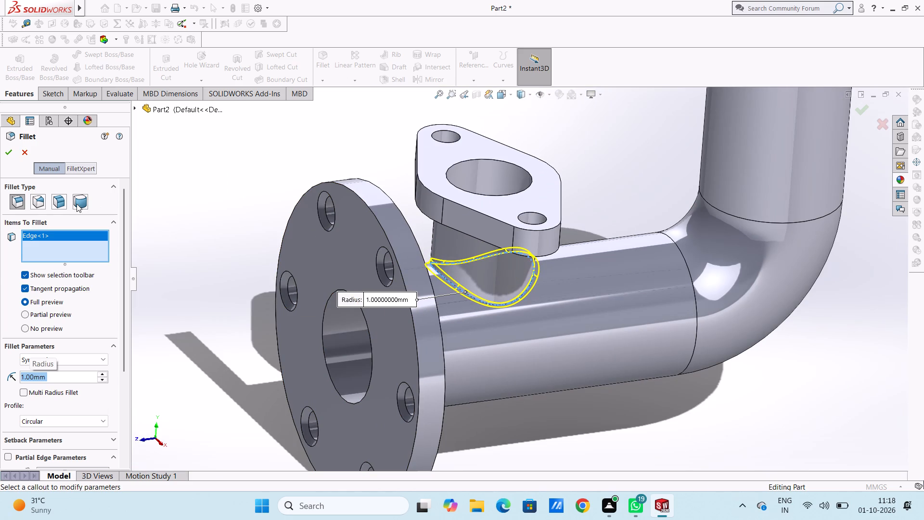
{"action": "left_click", "coordinate": [5, 150]}
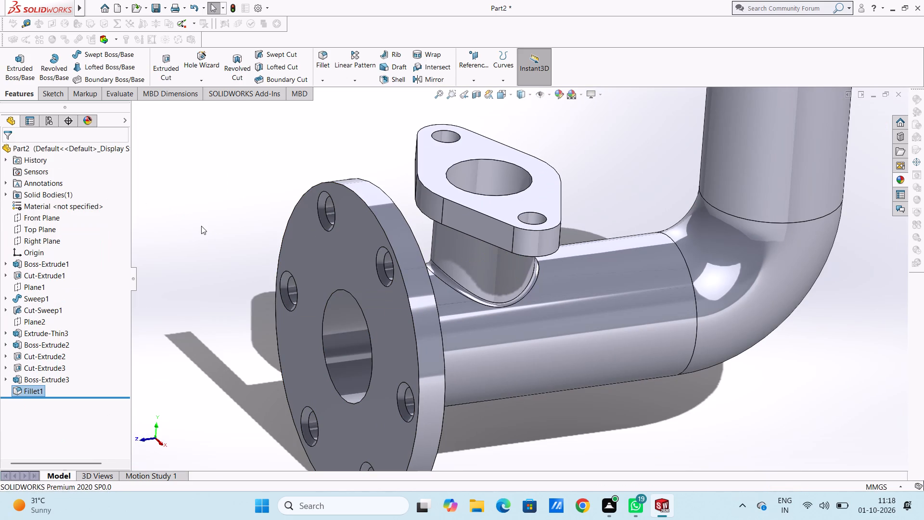
{"action": "left_click", "coordinate": [201, 226]}
Inspect the whole pipe elbow, including both flanges and the filleted branch joint, from several angles.
{"action": "scroll", "coordinate": [201, 226], "scroll_direction": "up", "scroll_amount": 4}
{"action": "middle_click_drag", "start_coordinate": [206, 228], "coordinate": [241, 249]}
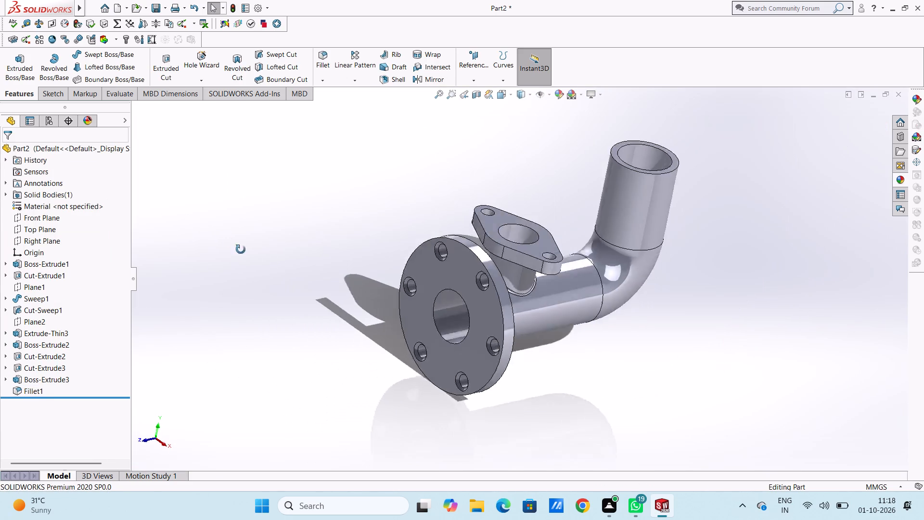
{"action": "middle_click_drag", "start_coordinate": [241, 249], "coordinate": [183, 266]}
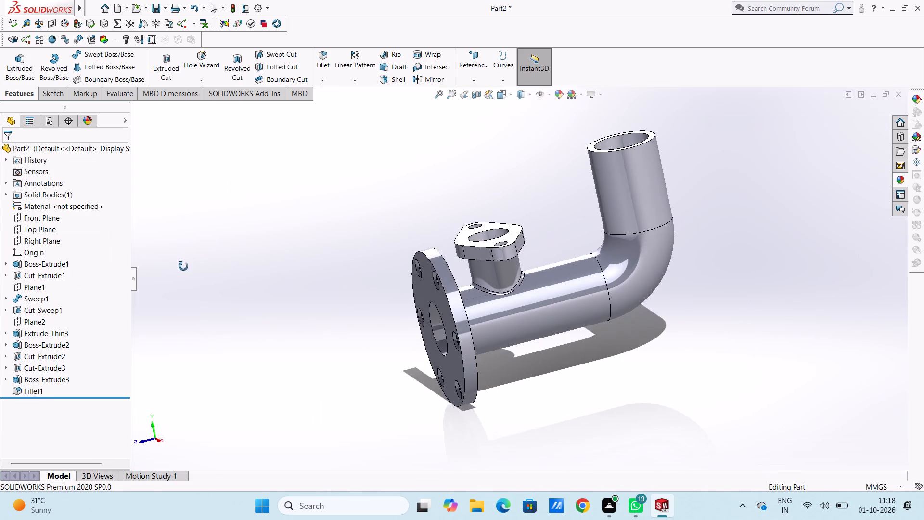
{"action": "middle_click_drag", "start_coordinate": [183, 266], "coordinate": [182, 267]}
{"action": "middle_click_drag", "start_coordinate": [288, 337], "coordinate": [269, 331]}
{"action": "middle_click_drag", "start_coordinate": [266, 332], "coordinate": [350, 350]}
{"action": "scroll", "coordinate": [308, 332], "scroll_direction": "down", "scroll_amount": 1}
{"action": "scroll", "coordinate": [342, 329], "scroll_direction": "up", "scroll_amount": 3}
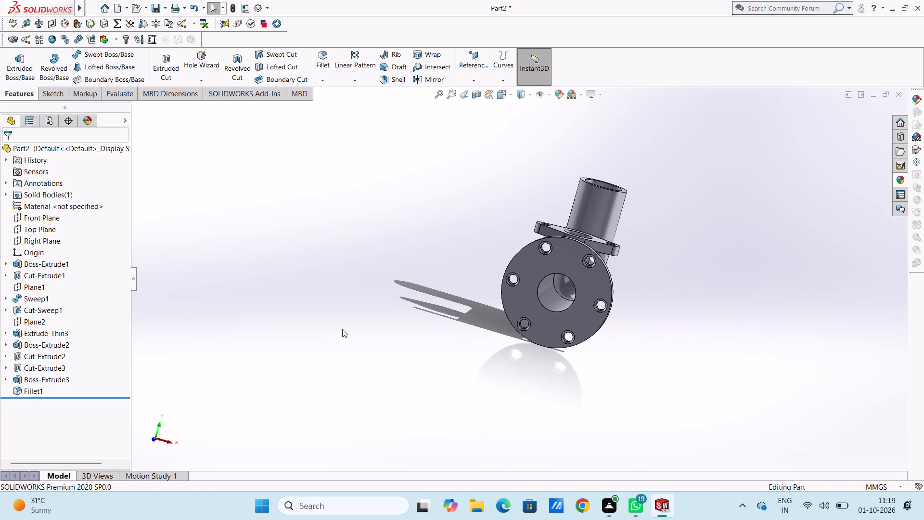
{"action": "middle_click_drag", "start_coordinate": [384, 296], "coordinate": [339, 265]}
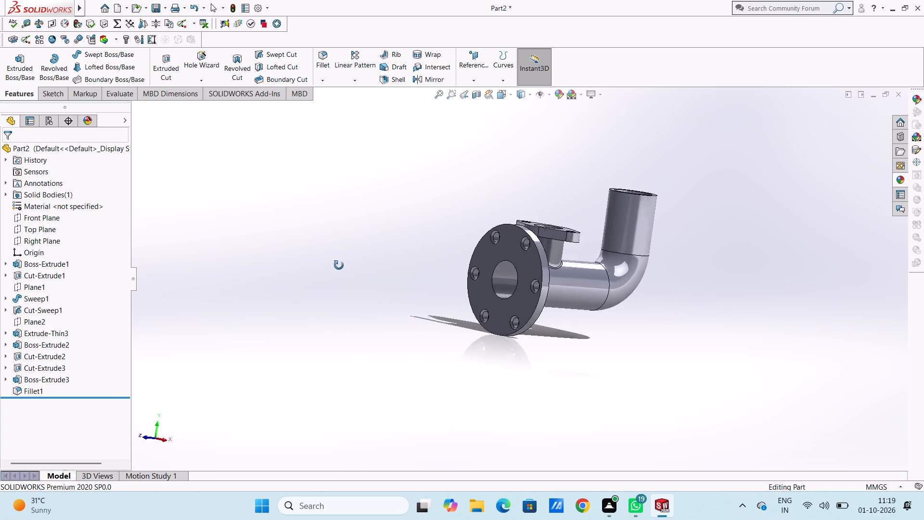
{"action": "middle_click_drag", "start_coordinate": [339, 265], "coordinate": [286, 292]}
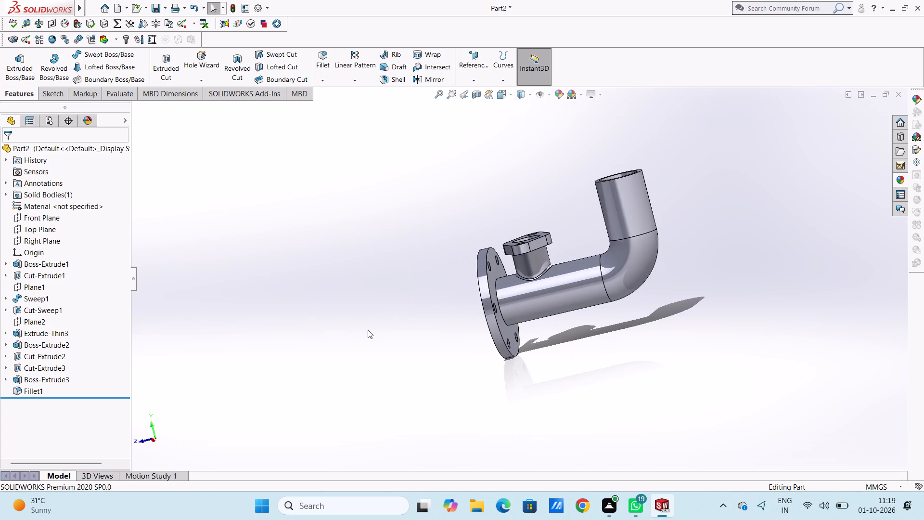
{"action": "middle_click_drag", "start_coordinate": [368, 330], "coordinate": [427, 396]}
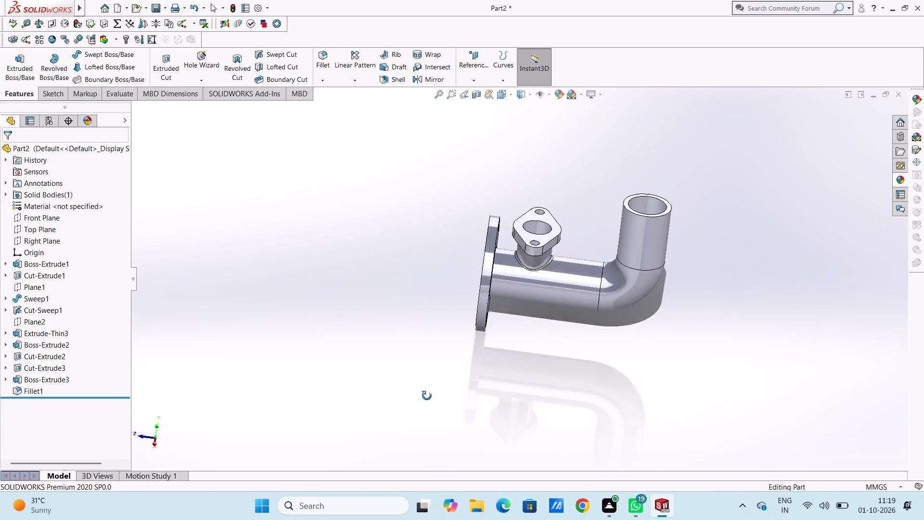
Fillet the edge where the main pipe meets the back face of the round flange with a 2 mm radius.
{"action": "middle_click_drag", "start_coordinate": [427, 396], "coordinate": [359, 281]}
{"action": "middle_click_drag", "start_coordinate": [376, 280], "coordinate": [421, 302]}
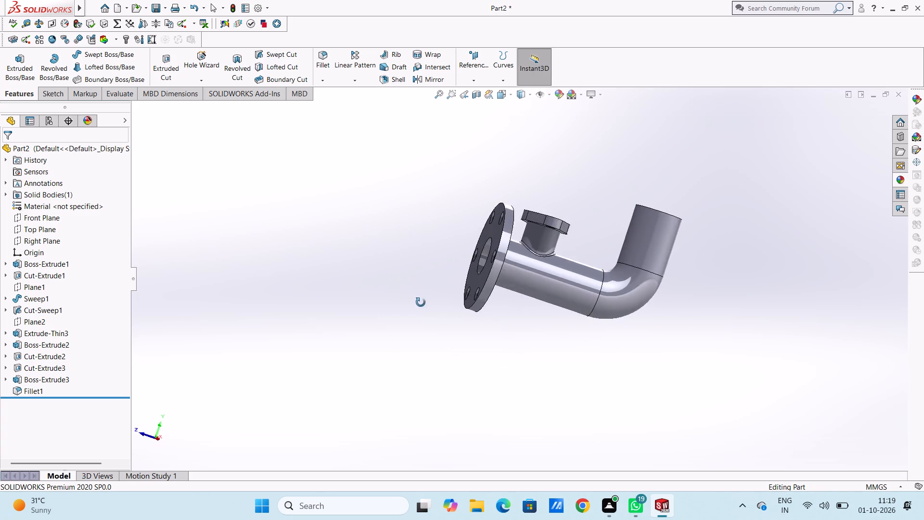
{"action": "middle_click_drag", "start_coordinate": [421, 302], "coordinate": [365, 327]}
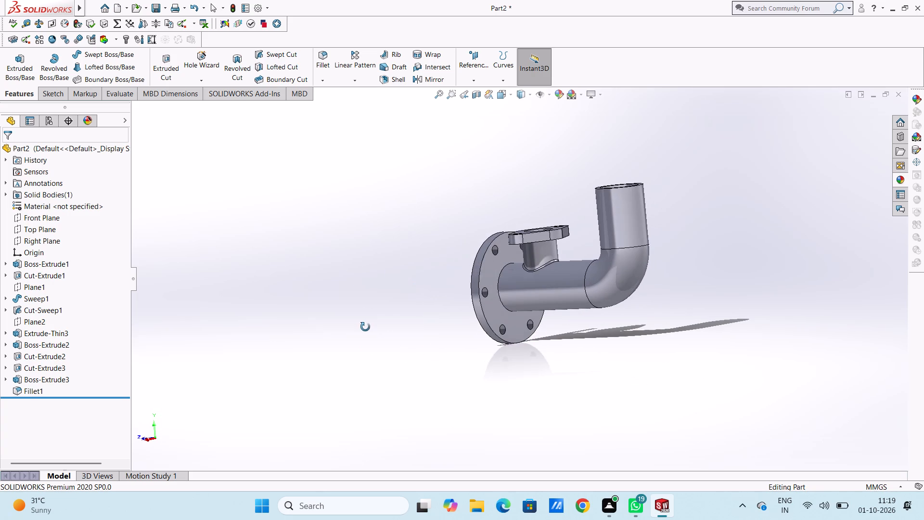
{"action": "scroll", "coordinate": [517, 256], "scroll_direction": "down", "scroll_amount": 5}
{"action": "middle_click_drag", "start_coordinate": [568, 311], "coordinate": [597, 315]}
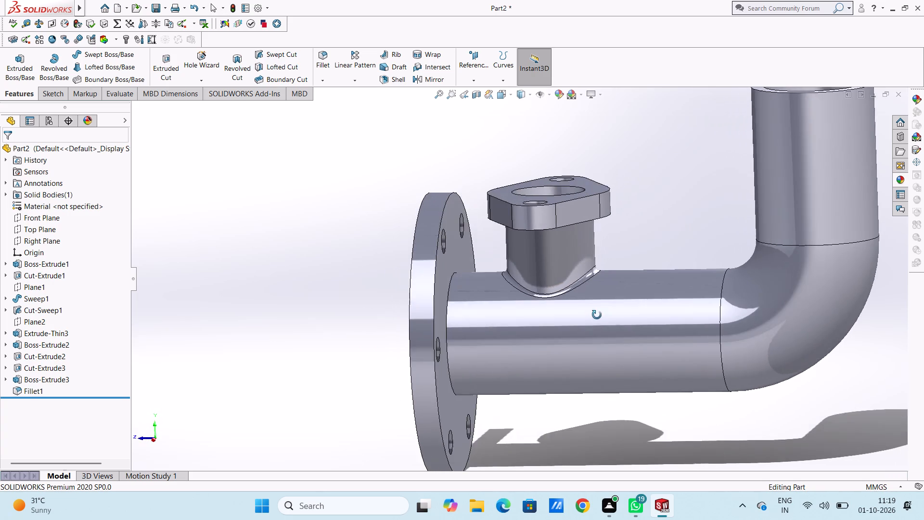
{"action": "middle_click_drag", "start_coordinate": [597, 315], "coordinate": [589, 321]}
{"action": "scroll", "coordinate": [438, 307], "scroll_direction": "down", "scroll_amount": 4}
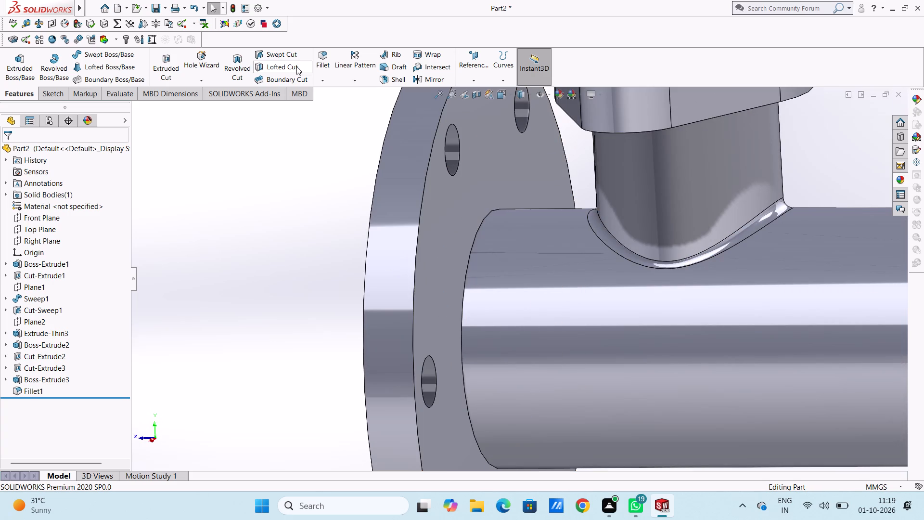
{"action": "left_click", "coordinate": [323, 59]}
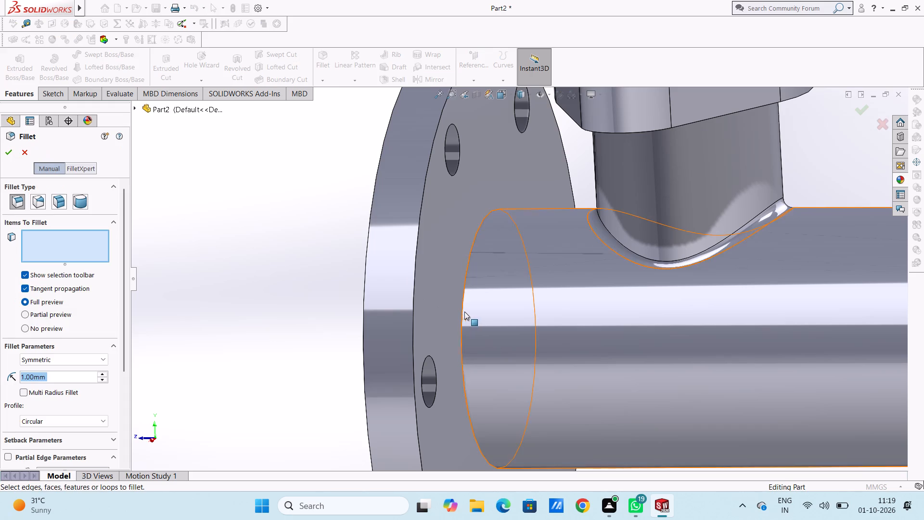
{"action": "left_click", "coordinate": [462, 310]}
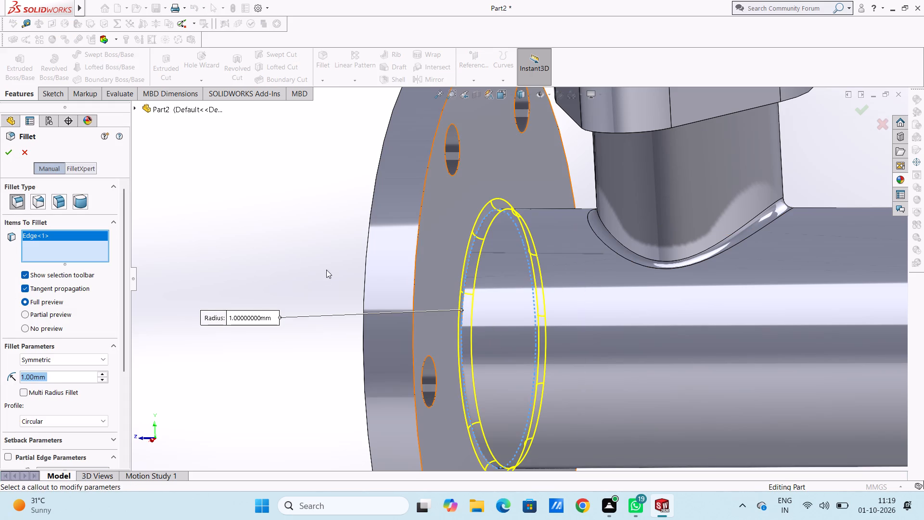
{"action": "key", "text": "2"}
{"action": "key", "text": "Return"}
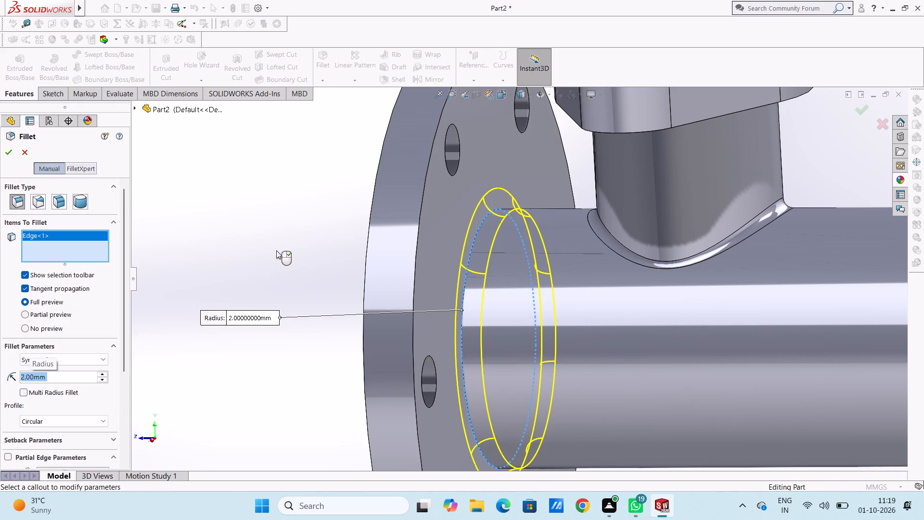
{"action": "left_click", "coordinate": [4, 155]}
{"action": "left_click", "coordinate": [205, 227]}
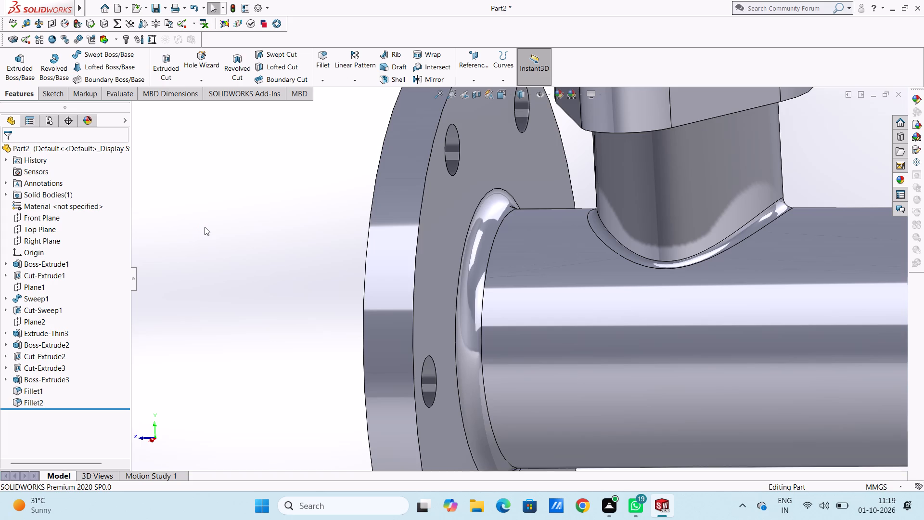
Inspect the pipe elbow from several angles, including the filleted joint between the round flange and main pipe.
{"action": "scroll", "coordinate": [205, 227], "scroll_direction": "up", "scroll_amount": 5}
{"action": "scroll", "coordinate": [237, 251], "scroll_direction": "up", "scroll_amount": 2}
{"action": "middle_click_drag", "start_coordinate": [250, 260], "coordinate": [301, 278]}
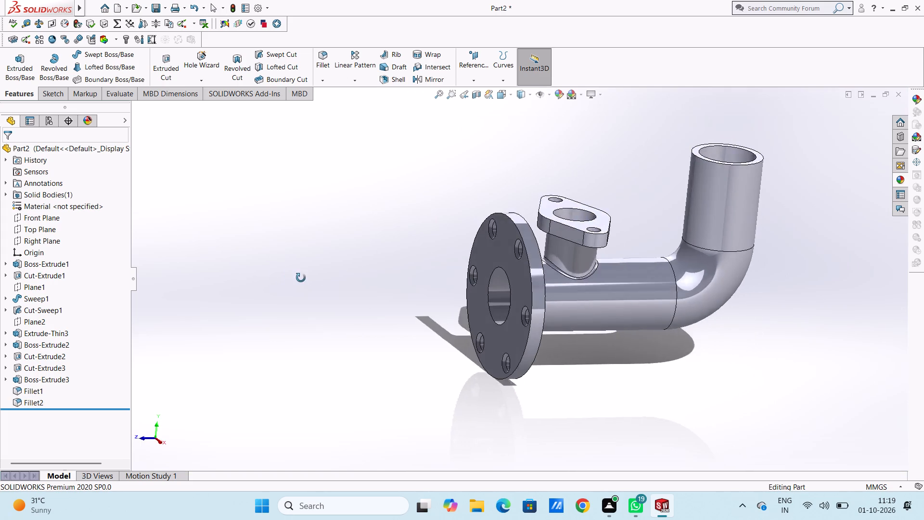
{"action": "middle_click_drag", "start_coordinate": [301, 278], "coordinate": [356, 243]}
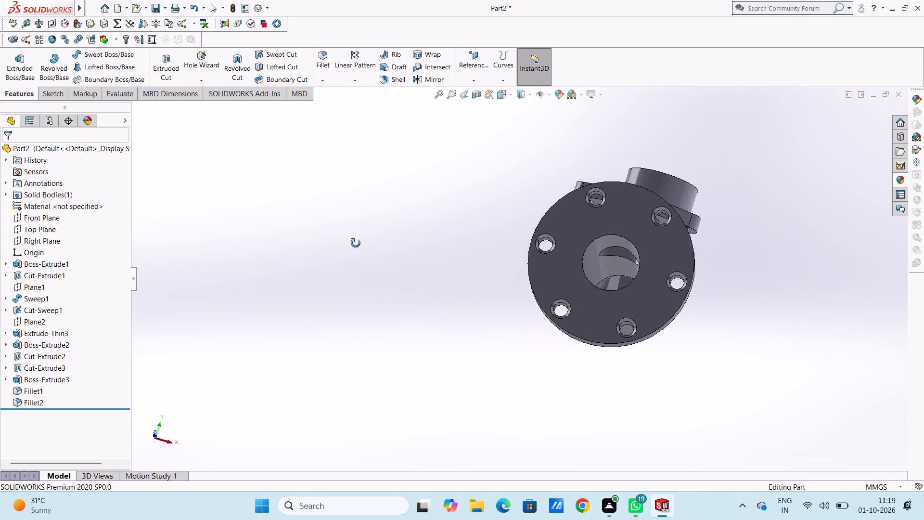
{"action": "middle_click_drag", "start_coordinate": [356, 243], "coordinate": [236, 215]}
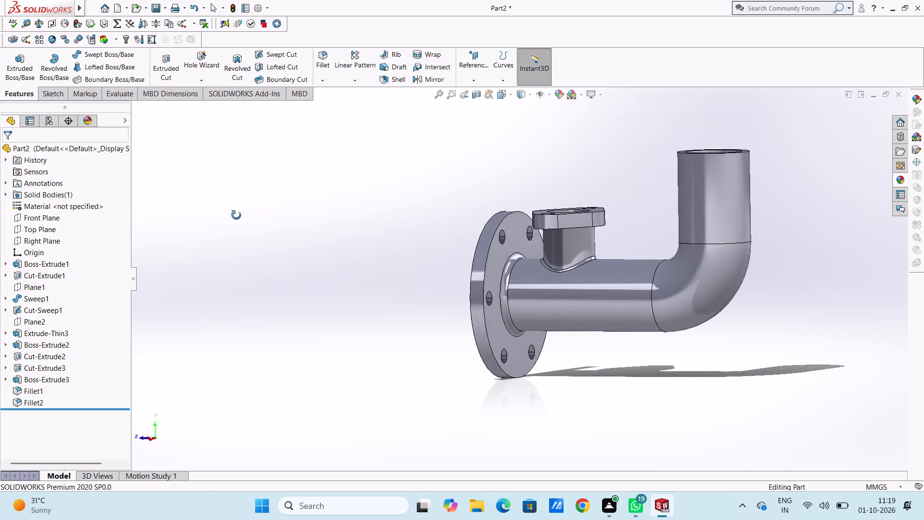
{"action": "middle_click_drag", "start_coordinate": [236, 215], "coordinate": [299, 242]}
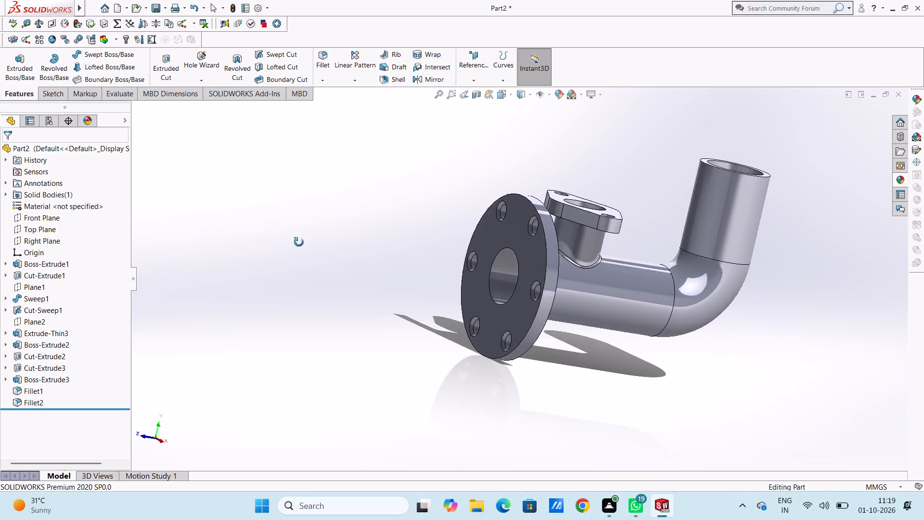
{"action": "middle_click_drag", "start_coordinate": [299, 242], "coordinate": [280, 241]}
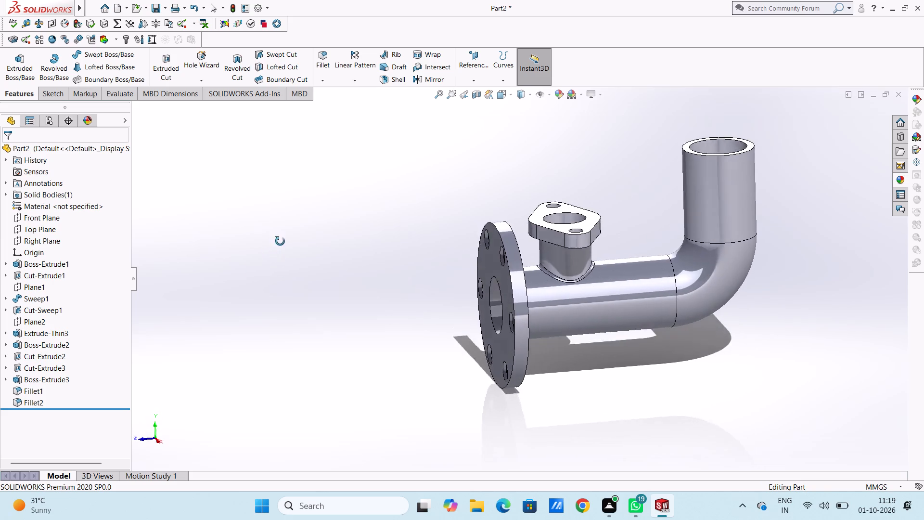
{"action": "middle_click_drag", "start_coordinate": [280, 241], "coordinate": [258, 224]}
{"action": "scroll", "coordinate": [262, 224], "scroll_direction": "down", "scroll_amount": 1}
{"action": "scroll", "coordinate": [317, 235], "scroll_direction": "up", "scroll_amount": 1}
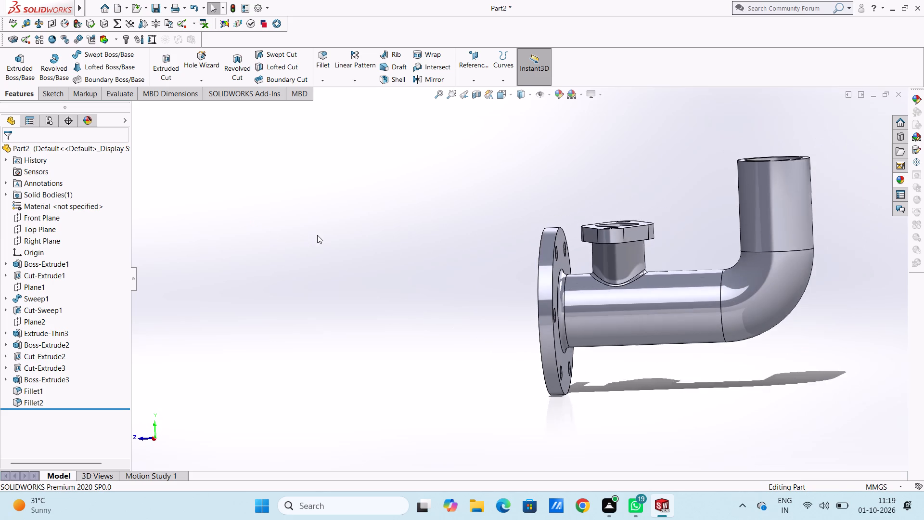
{"action": "scroll", "coordinate": [317, 235], "scroll_direction": "up", "scroll_amount": 1}
Start a planar section view on the Front Plane and rotate the plane to about 272° to cut lengthwise through the elbow and branch.
{"action": "key", "text": "ctrl+4"}
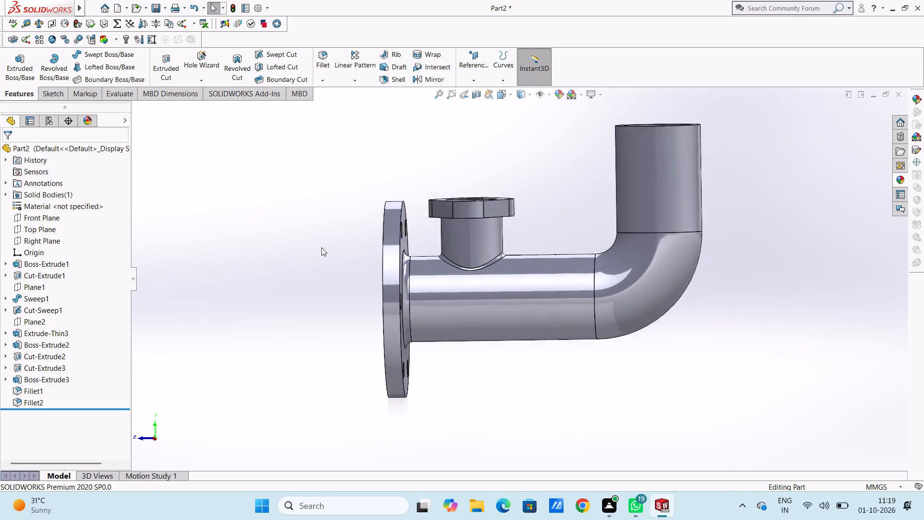
{"action": "scroll", "coordinate": [321, 247], "scroll_direction": "up", "scroll_amount": 2}
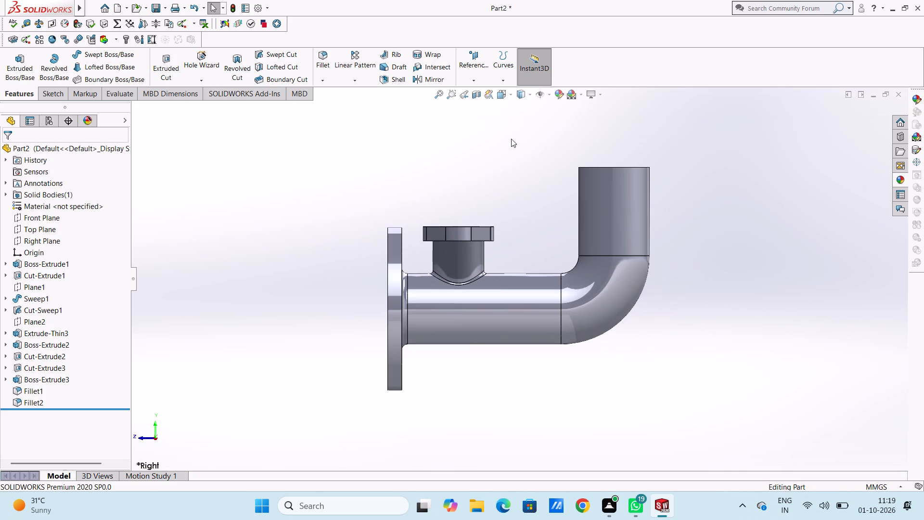
{"action": "left_click", "coordinate": [470, 91]}
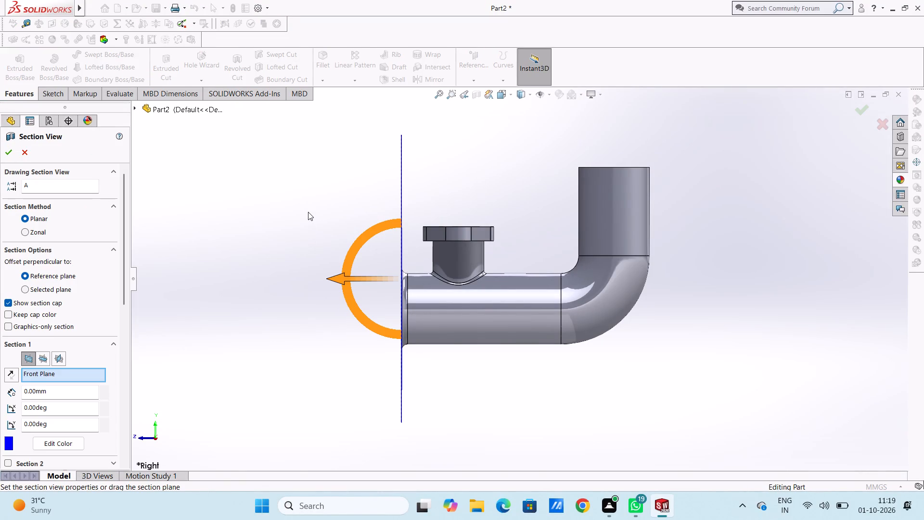
{"action": "middle_click_drag", "start_coordinate": [288, 190], "coordinate": [295, 192]}
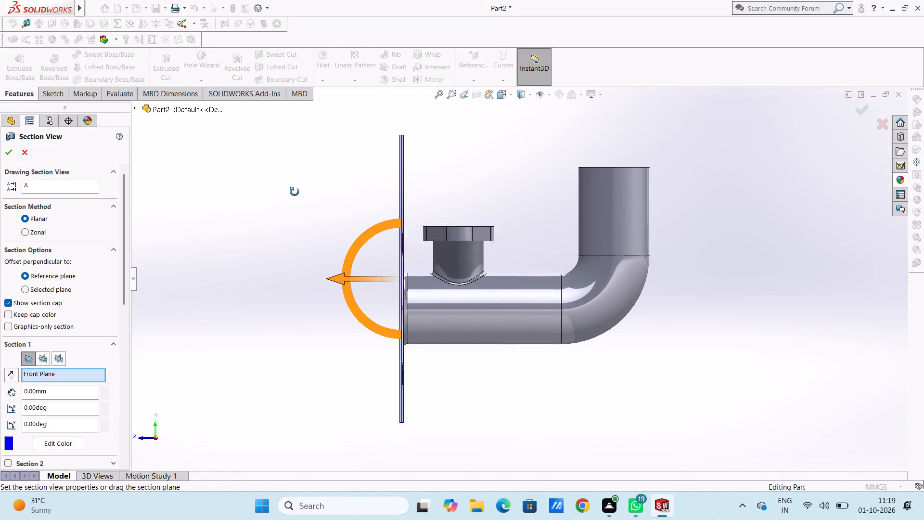
{"action": "middle_click_drag", "start_coordinate": [295, 192], "coordinate": [310, 198]}
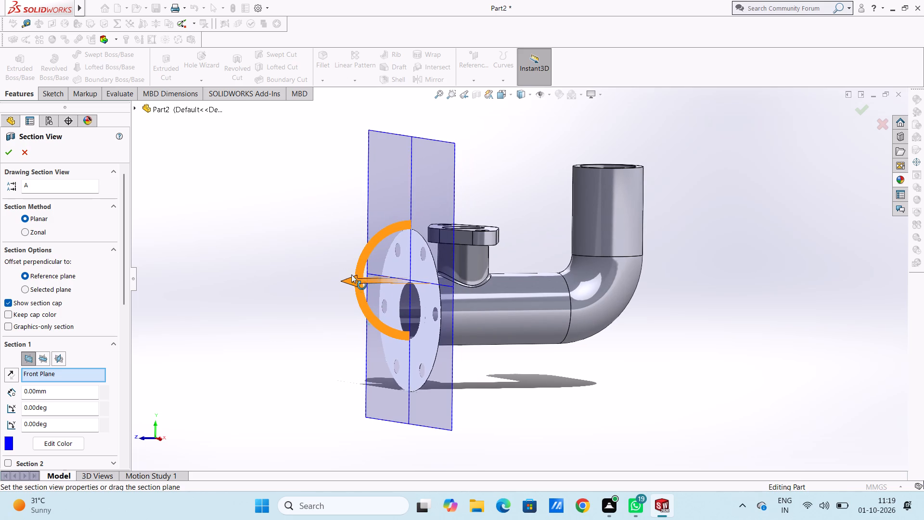
{"action": "middle_click_drag", "start_coordinate": [295, 214], "coordinate": [272, 243]}
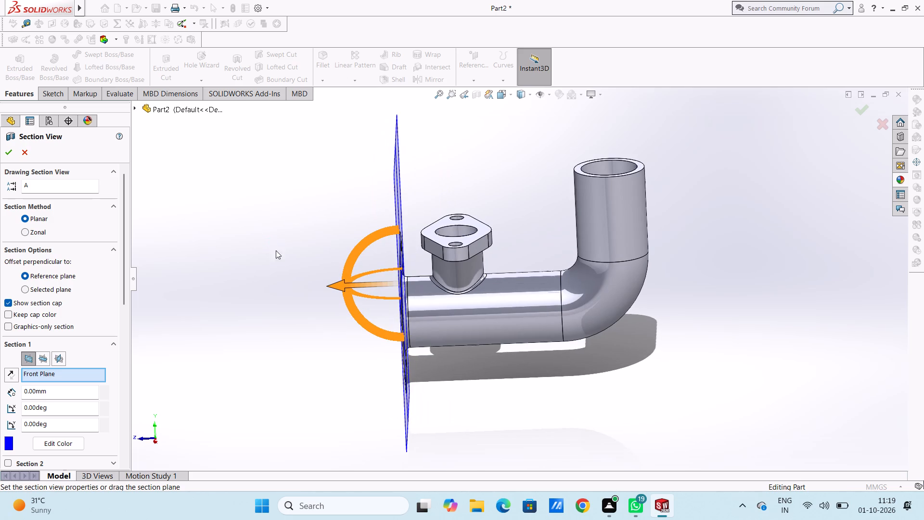
{"action": "left_click_drag", "start_coordinate": [371, 296], "coordinate": [461, 300]}
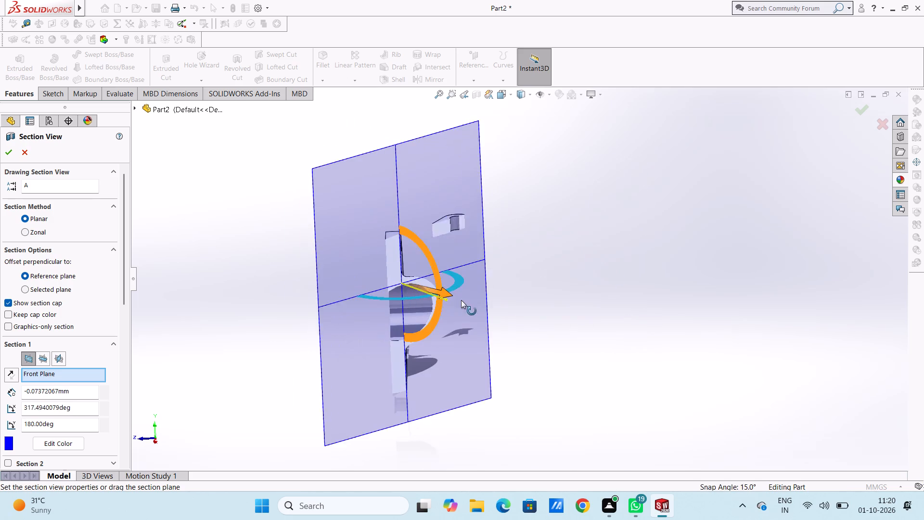
{"action": "left_click_drag", "start_coordinate": [461, 300], "coordinate": [429, 324]}
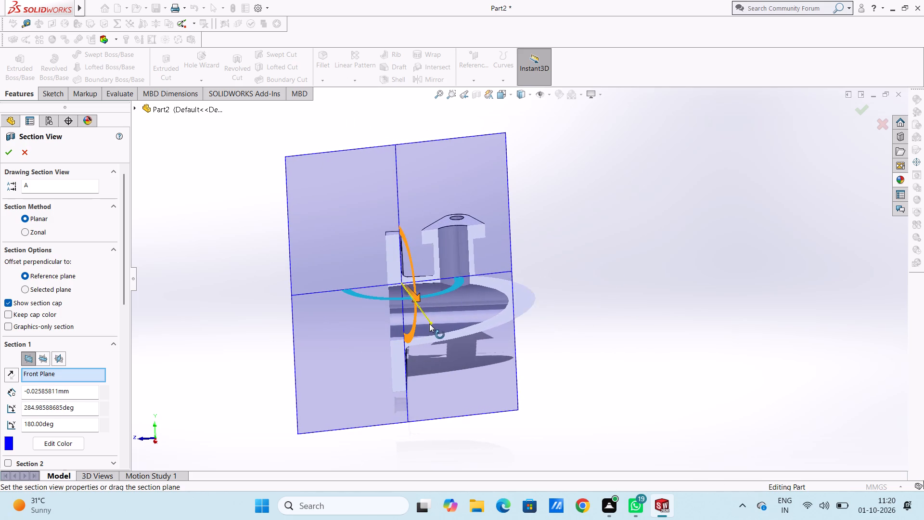
{"action": "left_click_drag", "start_coordinate": [429, 324], "coordinate": [425, 327]}
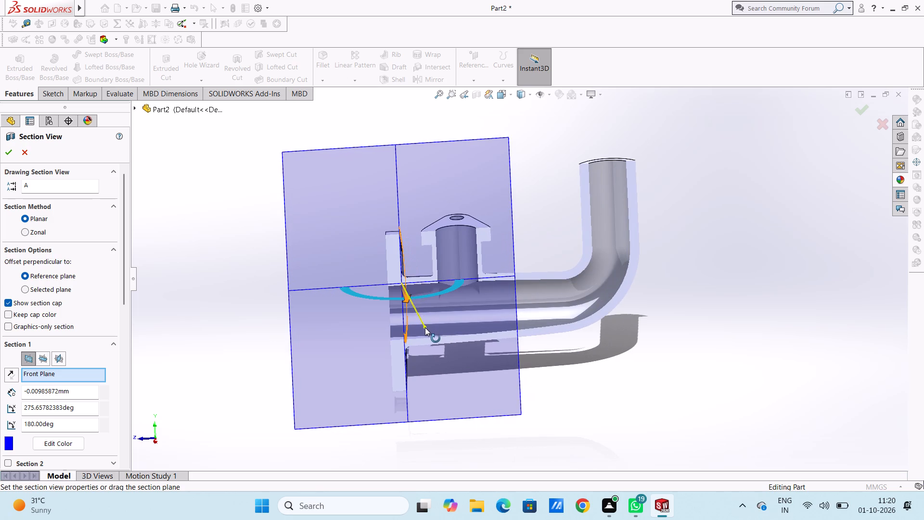
{"action": "left_click_drag", "start_coordinate": [425, 327], "coordinate": [422, 327]}
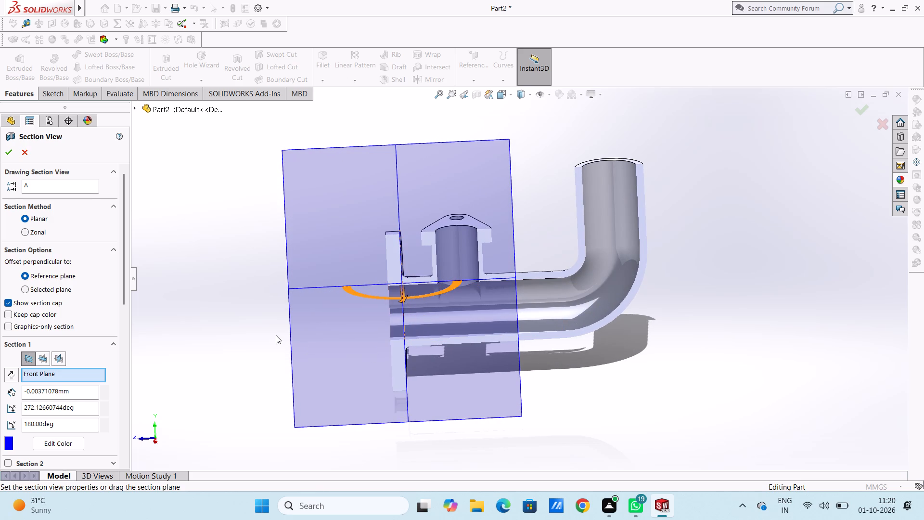
Examine the sectioned bore, bend and branch of the elbow from several angles, and leave the section view without keeping it.
{"action": "middle_click_drag", "start_coordinate": [277, 335], "coordinate": [267, 295]}
{"action": "middle_click_drag", "start_coordinate": [284, 274], "coordinate": [300, 238]}
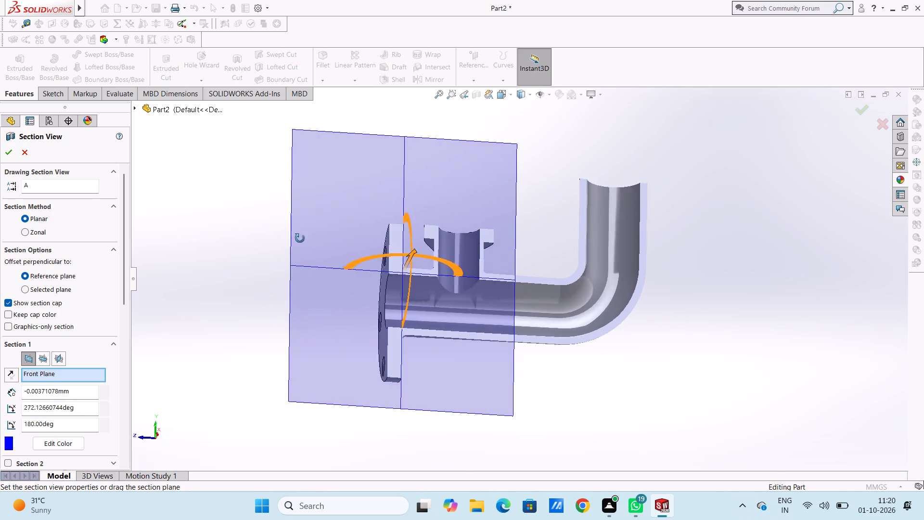
{"action": "middle_click_drag", "start_coordinate": [300, 238], "coordinate": [299, 297]}
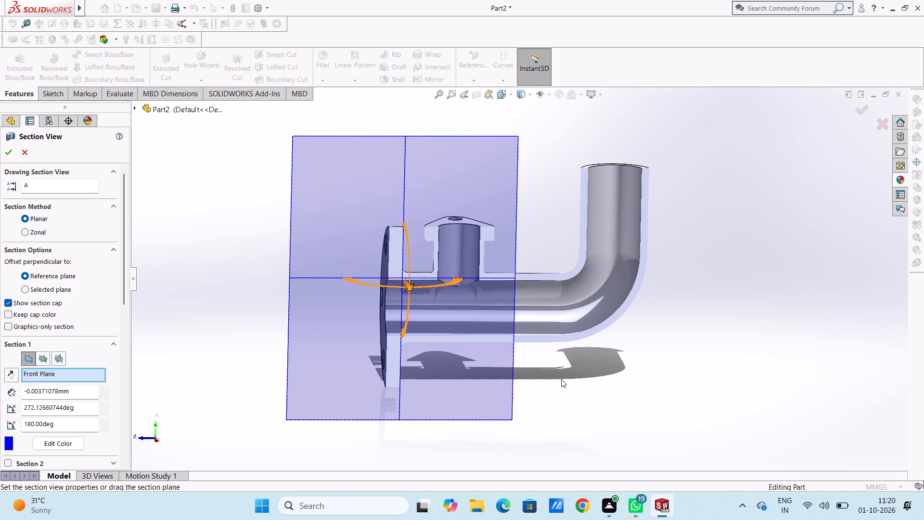
{"action": "middle_click_drag", "start_coordinate": [561, 378], "coordinate": [555, 364]}
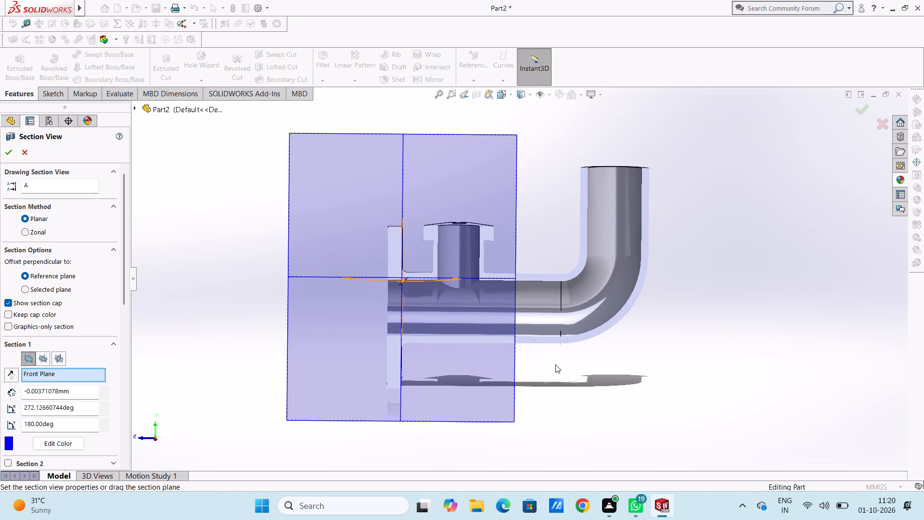
{"action": "scroll", "coordinate": [403, 278], "scroll_direction": "down", "scroll_amount": 1}
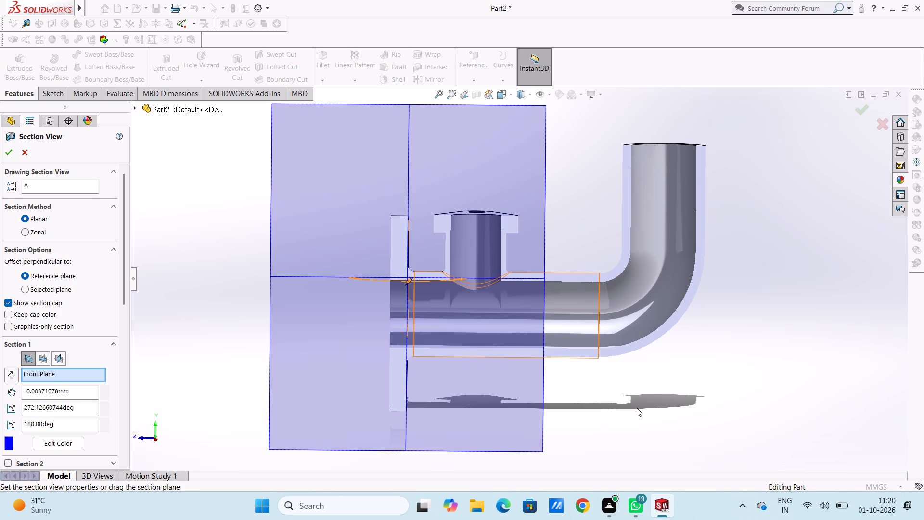
{"action": "scroll", "coordinate": [637, 408], "scroll_direction": "up", "scroll_amount": 2}
{"action": "middle_click_drag", "start_coordinate": [620, 386], "coordinate": [621, 386]}
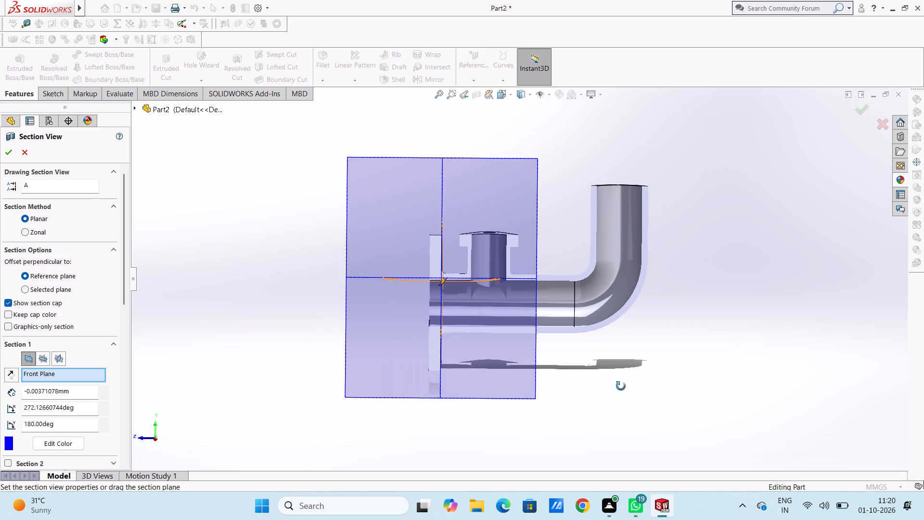
{"action": "middle_click_drag", "start_coordinate": [621, 386], "coordinate": [669, 383]}
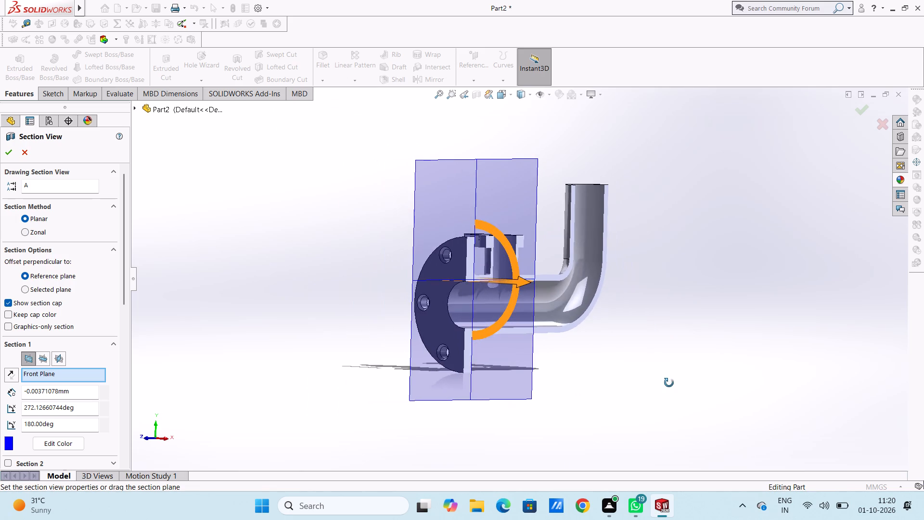
{"action": "middle_click_drag", "start_coordinate": [669, 383], "coordinate": [633, 368]}
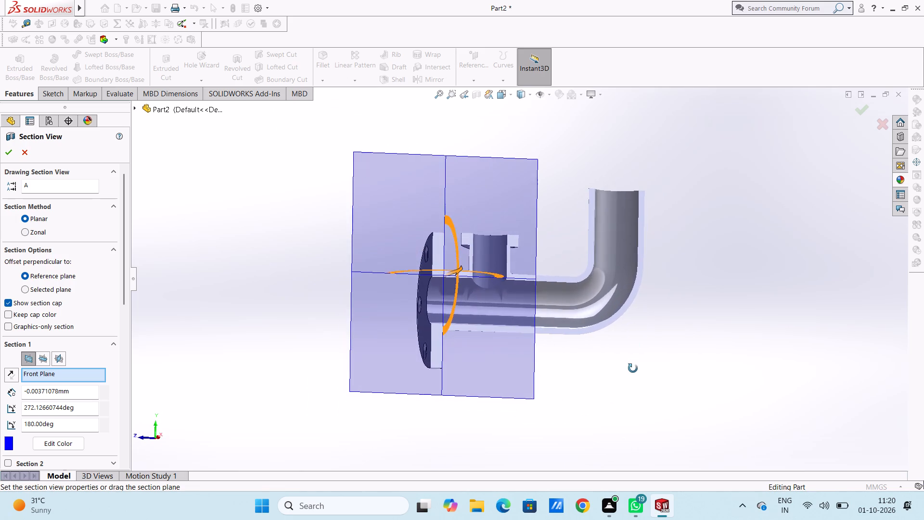
{"action": "middle_click_drag", "start_coordinate": [633, 368], "coordinate": [578, 388]}
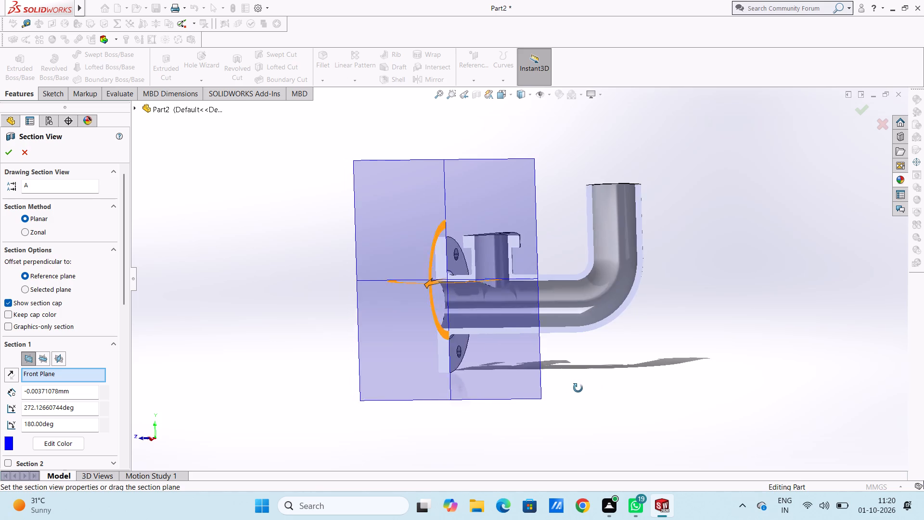
{"action": "middle_click_drag", "start_coordinate": [578, 388], "coordinate": [640, 397]}
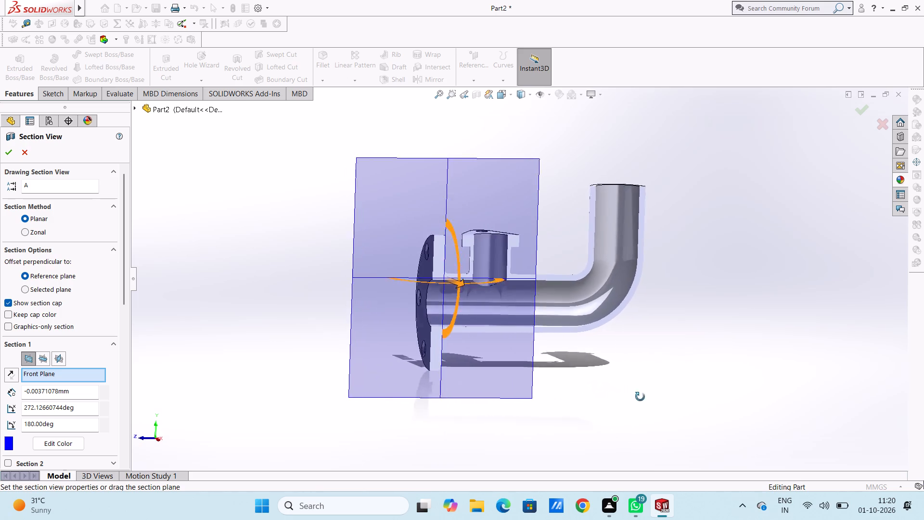
{"action": "middle_click_drag", "start_coordinate": [640, 397], "coordinate": [616, 405]}
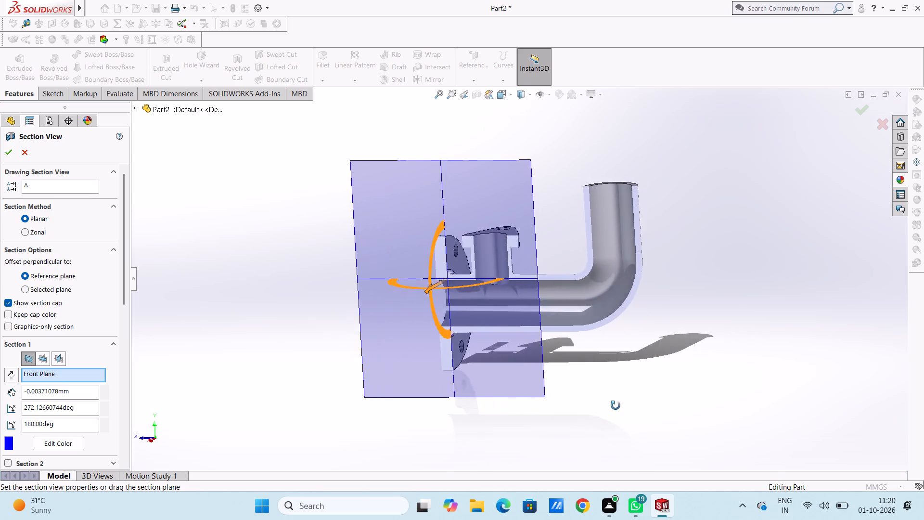
{"action": "middle_click_drag", "start_coordinate": [616, 405], "coordinate": [625, 410]}
{"action": "scroll", "coordinate": [680, 404], "scroll_direction": "down", "scroll_amount": 1}
{"action": "scroll", "coordinate": [625, 411], "scroll_direction": "up", "scroll_amount": 2}
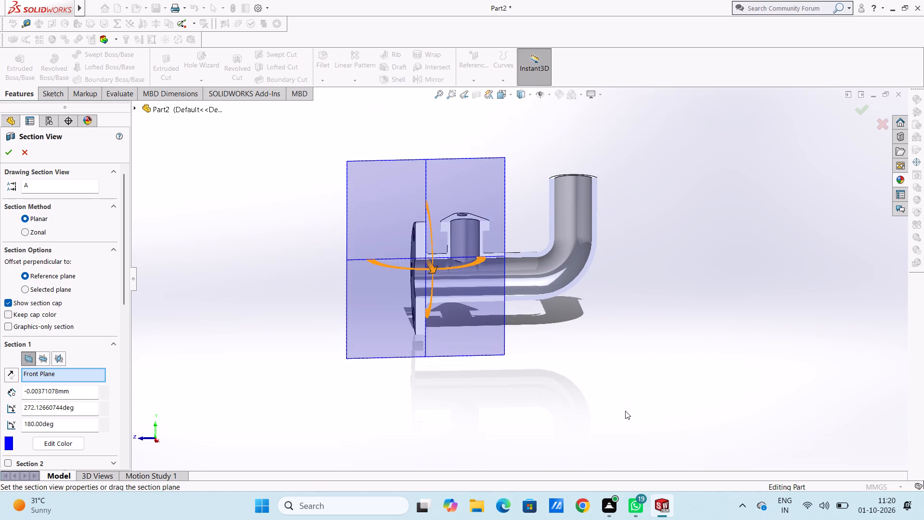
{"action": "middle_click_drag", "start_coordinate": [580, 359], "coordinate": [589, 358]}
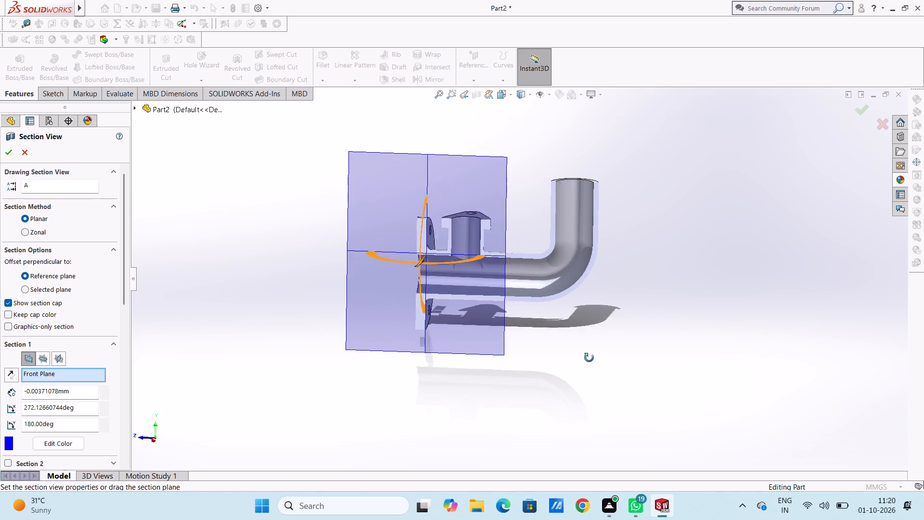
{"action": "middle_click_drag", "start_coordinate": [589, 358], "coordinate": [602, 359]}
{"action": "key", "text": "Escape"}
{"action": "key", "text": "Escape"}
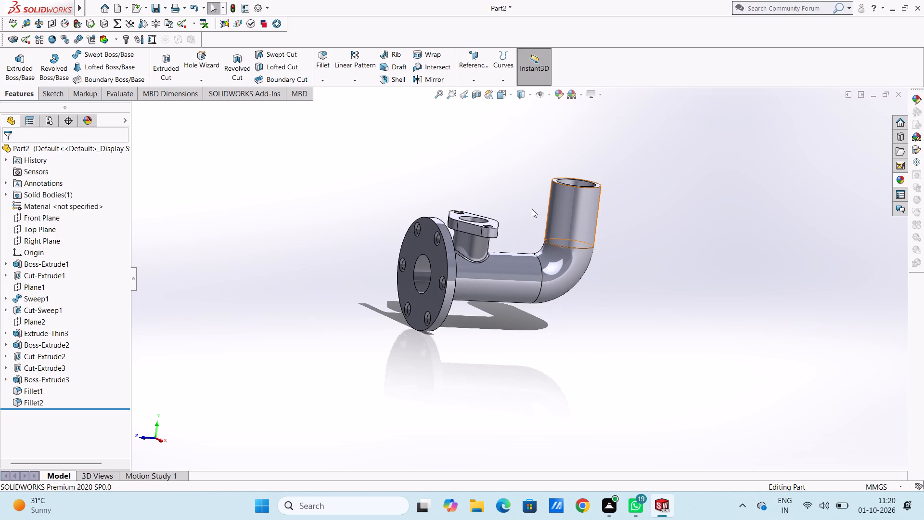
Inspect the complete pipe elbow from several angles, including both flanges and the open end of the upright pipe.
{"action": "middle_click_drag", "start_coordinate": [526, 222], "coordinate": [492, 239]}
{"action": "scroll", "coordinate": [500, 225], "scroll_direction": "down", "scroll_amount": 1}
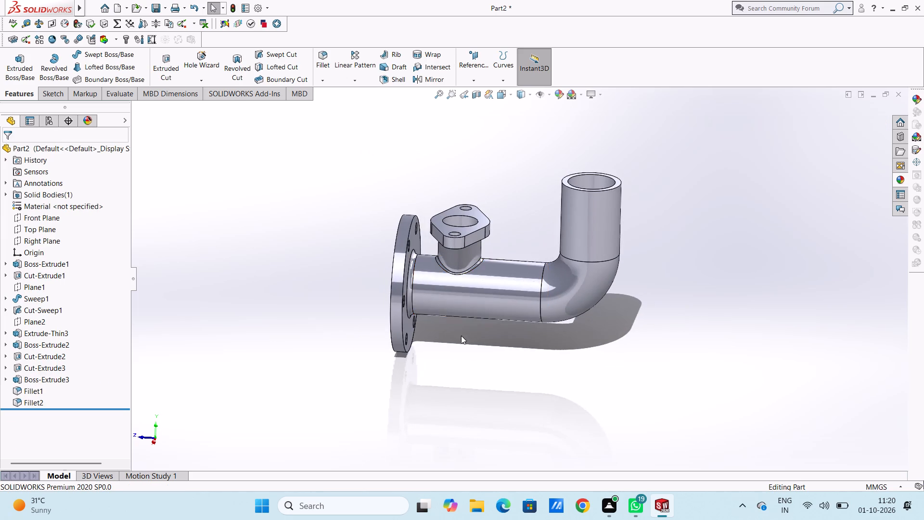
{"action": "scroll", "coordinate": [462, 341], "scroll_direction": "down", "scroll_amount": 2}
{"action": "middle_click_drag", "start_coordinate": [462, 342], "coordinate": [467, 305]}
{"action": "scroll", "coordinate": [471, 311], "scroll_direction": "up", "scroll_amount": 3}
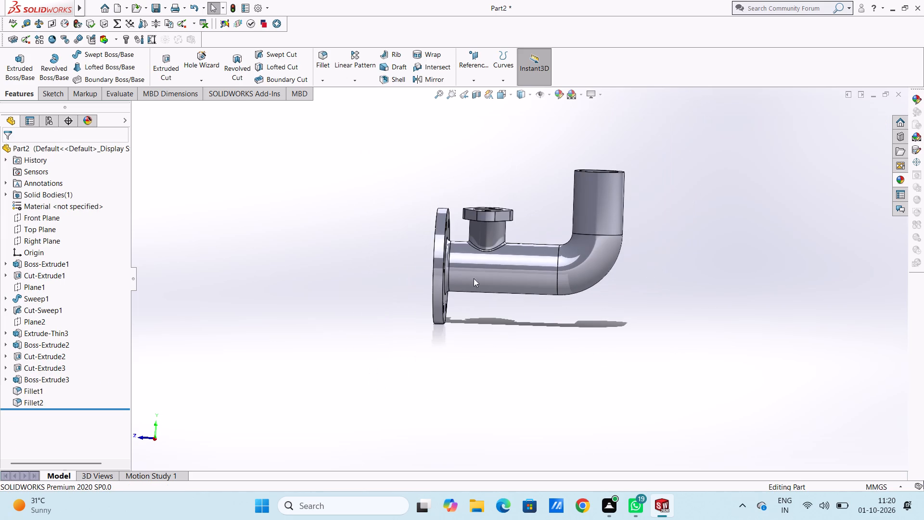
{"action": "middle_click_drag", "start_coordinate": [504, 183], "coordinate": [556, 207]}
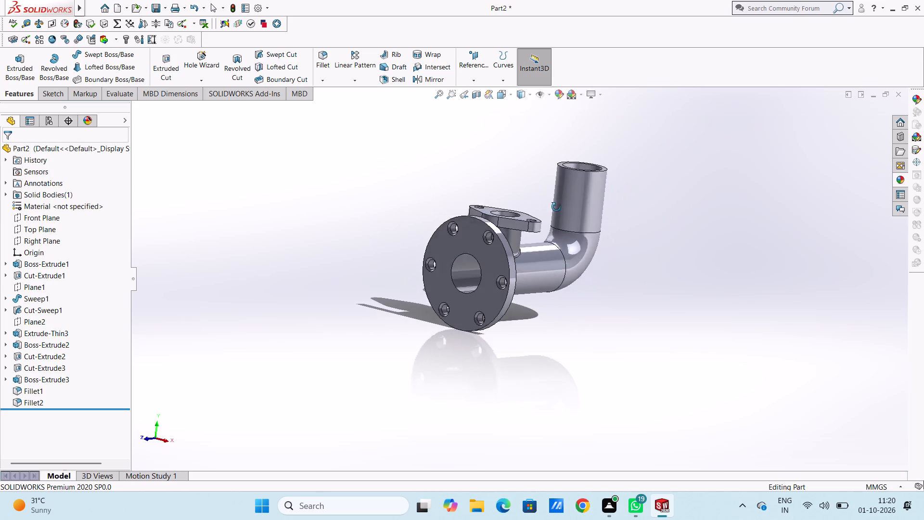
{"action": "middle_click_drag", "start_coordinate": [556, 207], "coordinate": [497, 208]}
{"action": "scroll", "coordinate": [523, 235], "scroll_direction": "down", "scroll_amount": 3}
{"action": "middle_click_drag", "start_coordinate": [525, 235], "coordinate": [615, 229]}
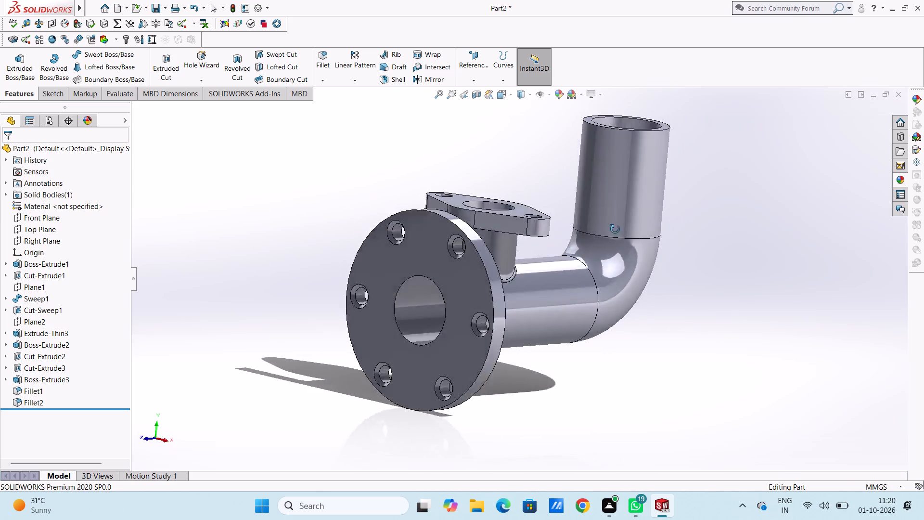
{"action": "middle_click_drag", "start_coordinate": [615, 229], "coordinate": [523, 223]}
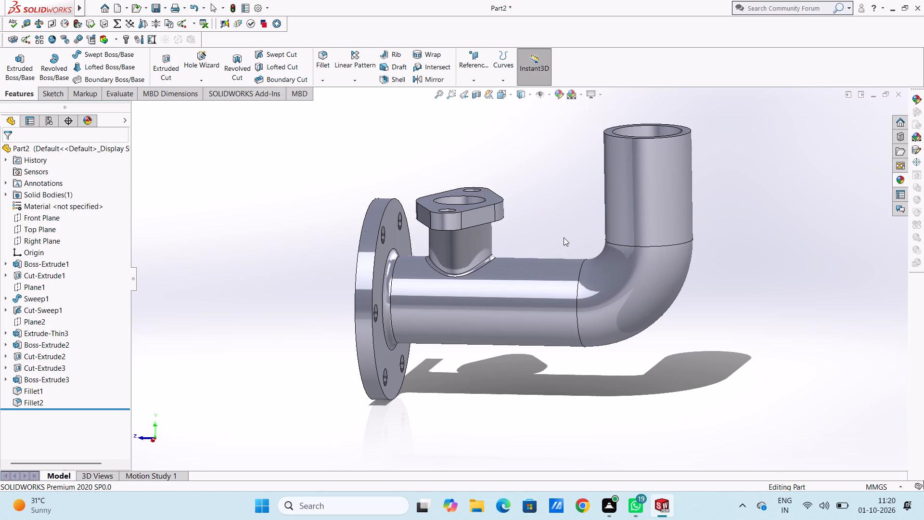
Start a new sketch on the ring-shaped end face of the upright pipe, seen in the Top view.
{"action": "key", "text": "ctrl+5"}
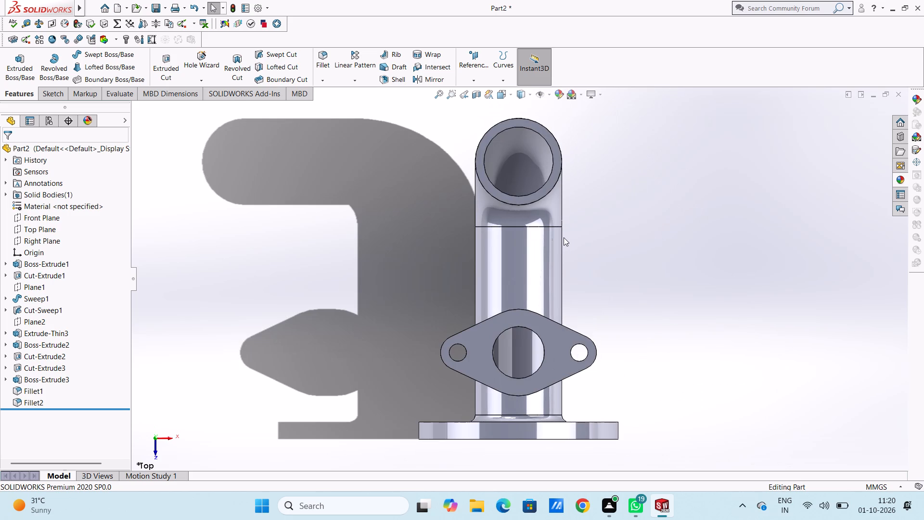
{"action": "scroll", "coordinate": [564, 237], "scroll_direction": "up", "scroll_amount": 2}
{"action": "scroll", "coordinate": [539, 182], "scroll_direction": "down", "scroll_amount": 7}
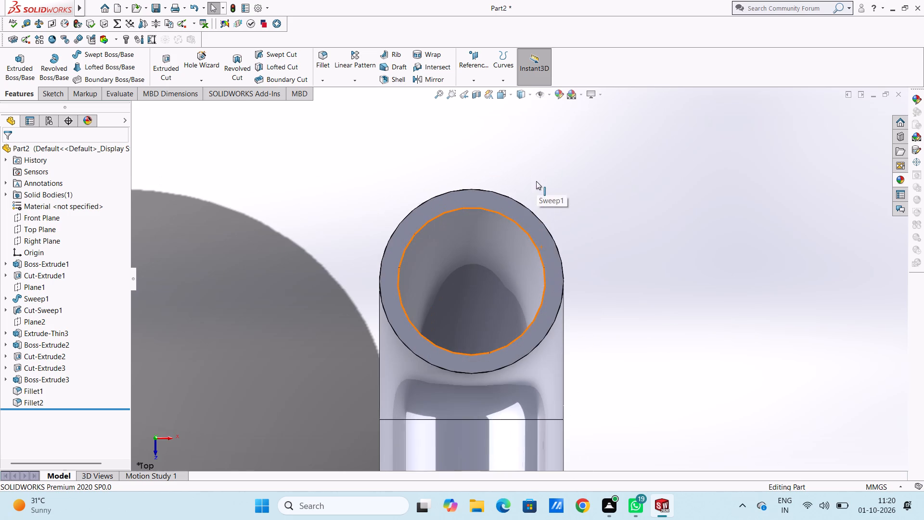
{"action": "left_click", "coordinate": [508, 201]}
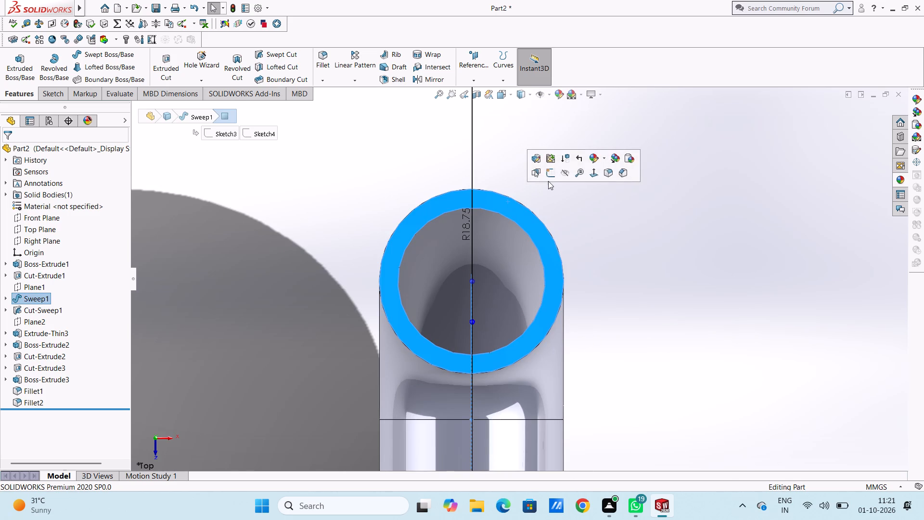
{"action": "left_click", "coordinate": [551, 176]}
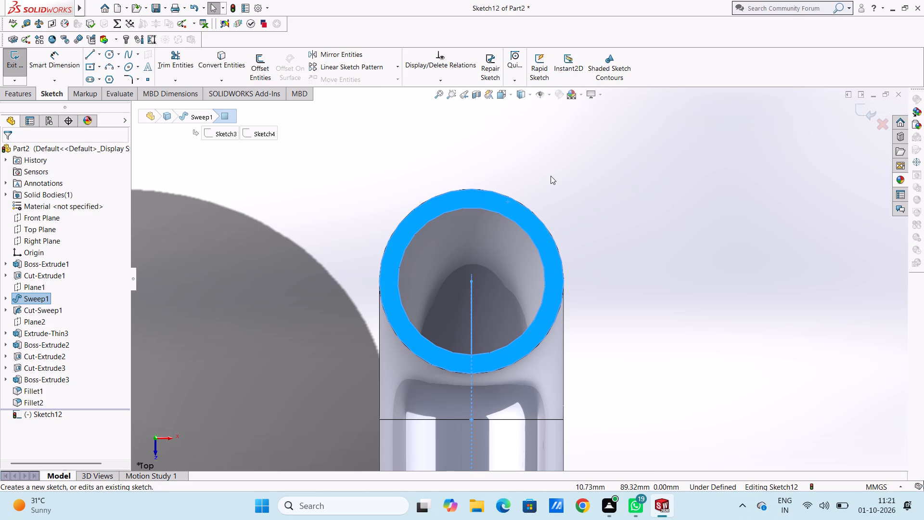
{"action": "left_click", "coordinate": [288, 272]}
{"action": "scroll", "coordinate": [287, 275], "scroll_direction": "up", "scroll_amount": 3}
{"action": "scroll", "coordinate": [445, 361], "scroll_direction": "up", "scroll_amount": 3}
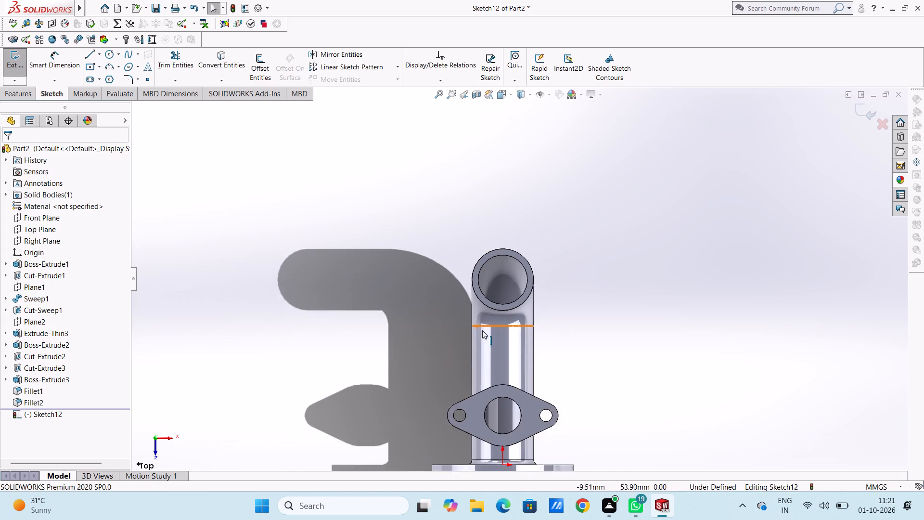
{"action": "scroll", "coordinate": [493, 333], "scroll_direction": "down", "scroll_amount": 4}
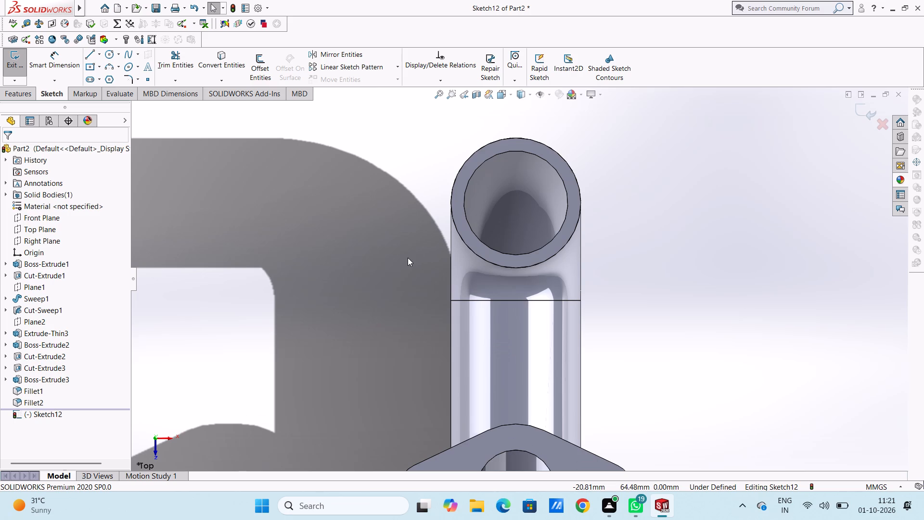
Sketch a 50 x 50 mm center rectangle centred on the upright pipe's bore.
{"action": "left_click", "coordinate": [89, 66]}
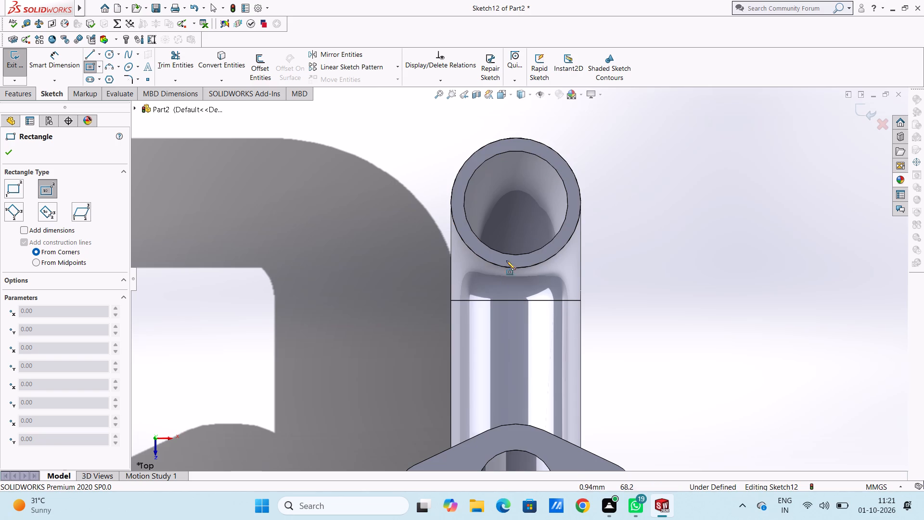
{"action": "left_click", "coordinate": [515, 203]}
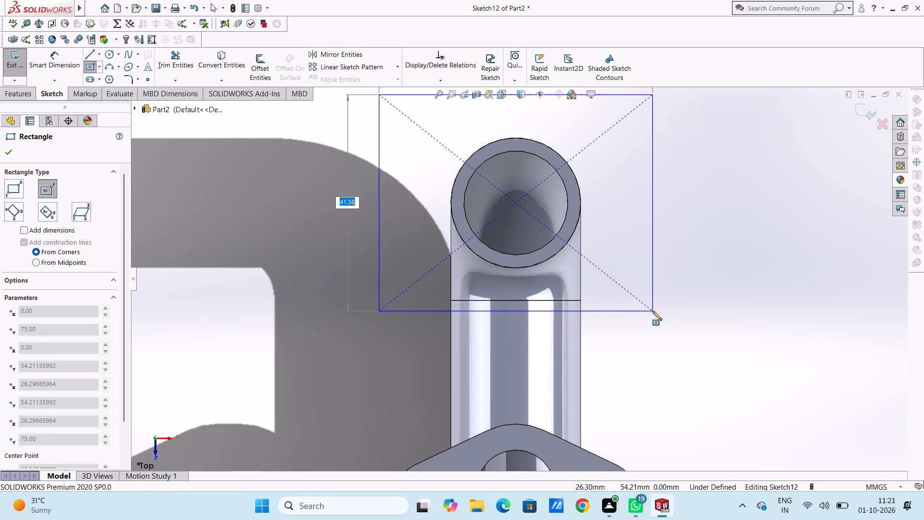
{"action": "type", "text": "50"}
{"action": "key", "text": "Return"}
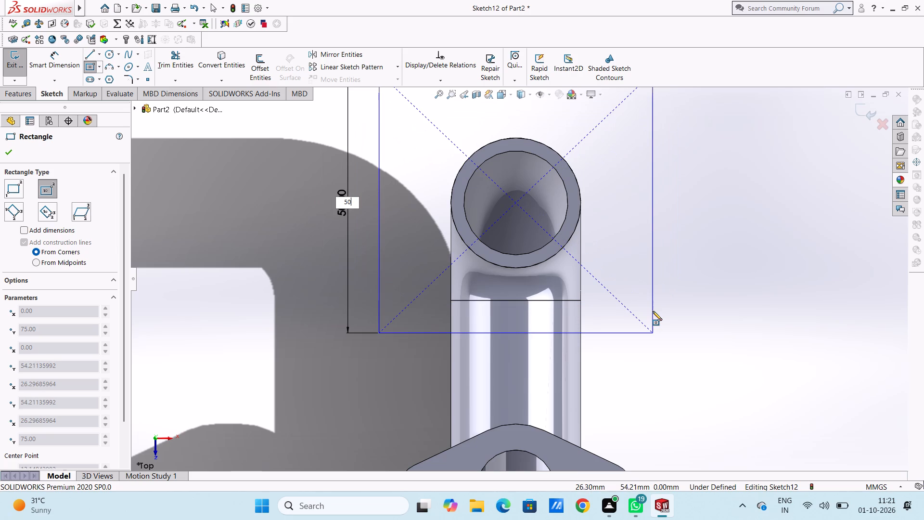
{"action": "type", "text": "50"}
{"action": "key", "text": "Return"}
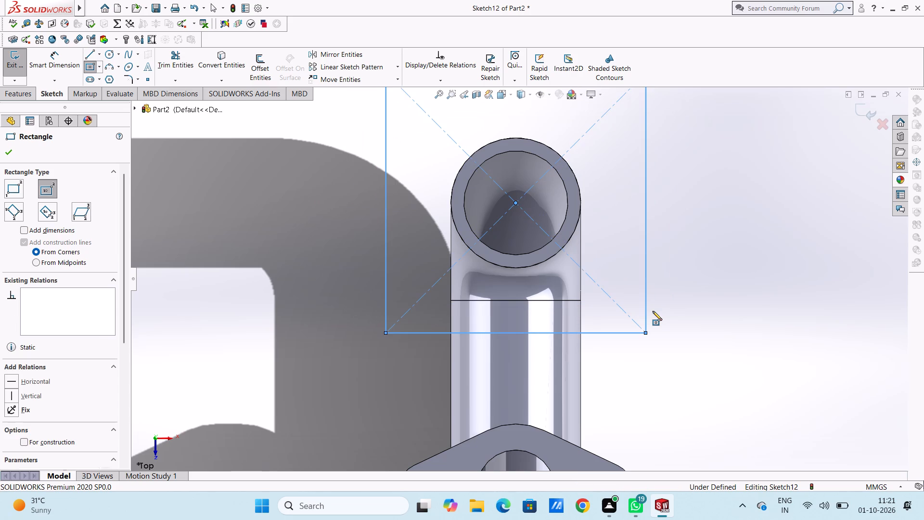
{"action": "scroll", "coordinate": [653, 311], "scroll_direction": "up", "scroll_amount": 6}
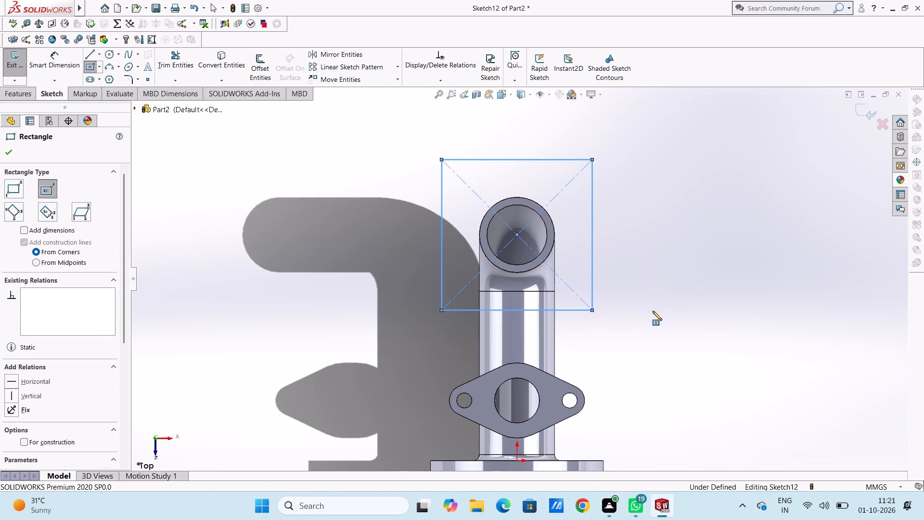
{"action": "left_click", "coordinate": [7, 149]}
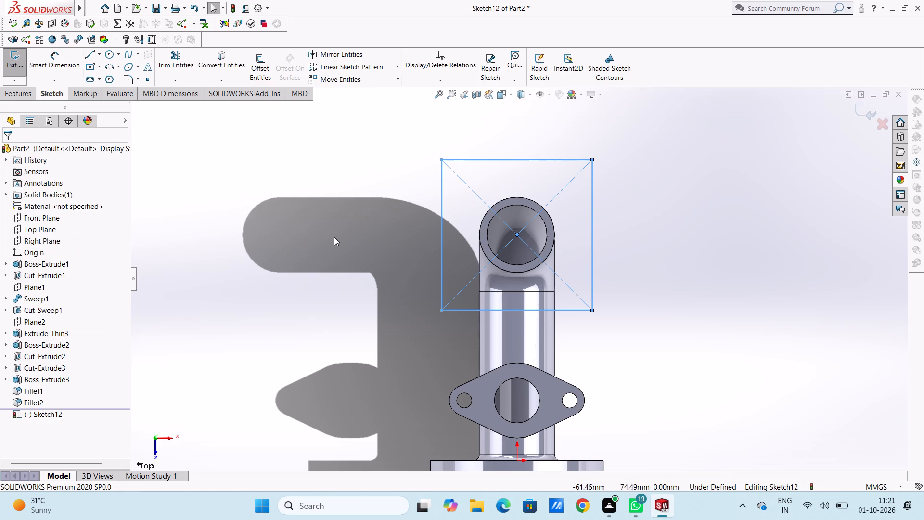
{"action": "left_click", "coordinate": [238, 190]}
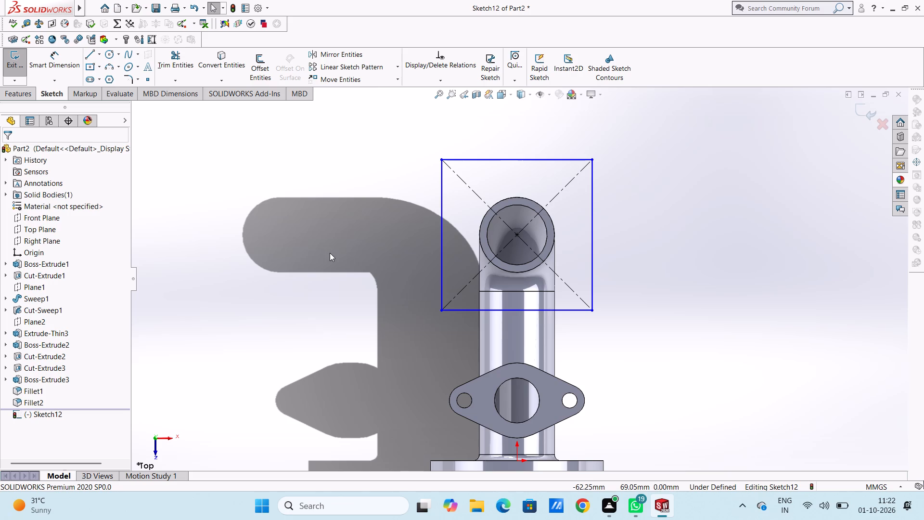
Dimension one vertical side of the square around the upright pipe at 50 mm.
{"action": "left_click", "coordinate": [56, 57]}
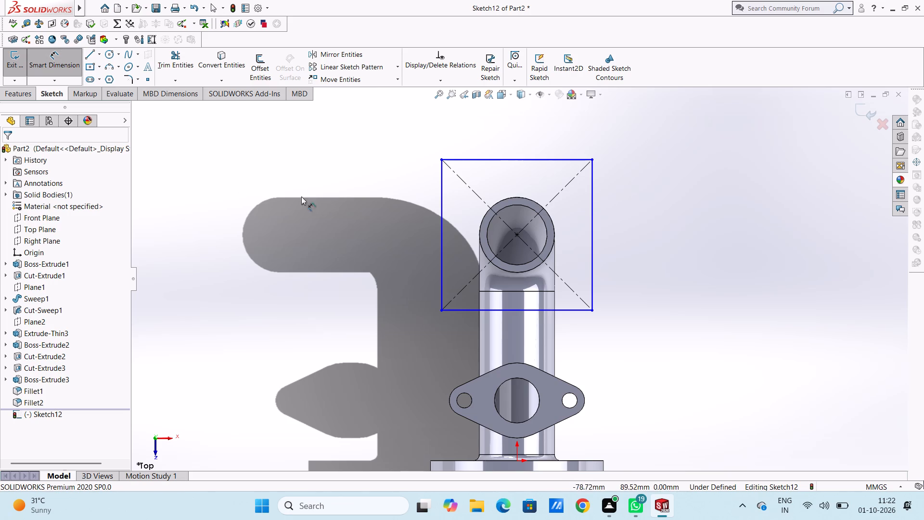
{"action": "left_click", "coordinate": [441, 237]}
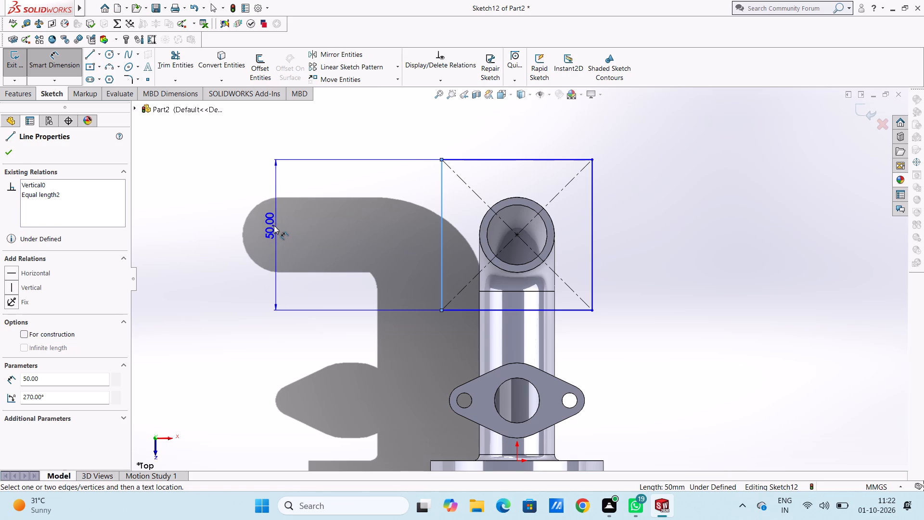
{"action": "left_click", "coordinate": [274, 225]}
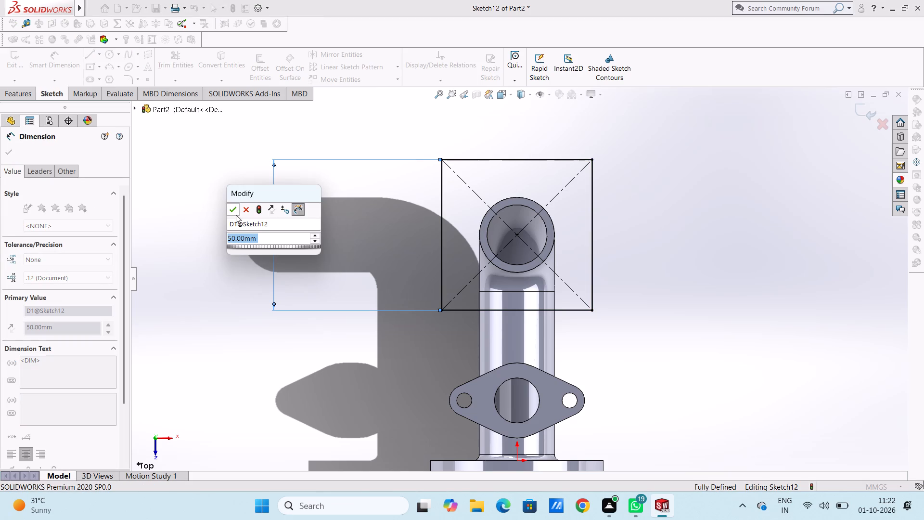
{"action": "left_click", "coordinate": [236, 215]}
{"action": "left_click", "coordinate": [235, 214]}
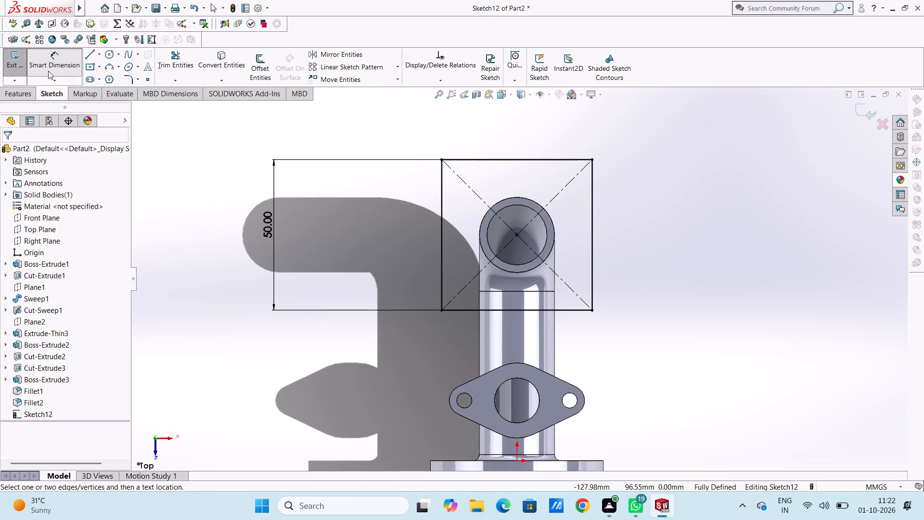
Round all four corners of the 50 mm square with 5 mm sketch fillets, accepting removal of the equal-length relations.
{"action": "left_click", "coordinate": [48, 70]}
{"action": "left_click", "coordinate": [129, 78]}
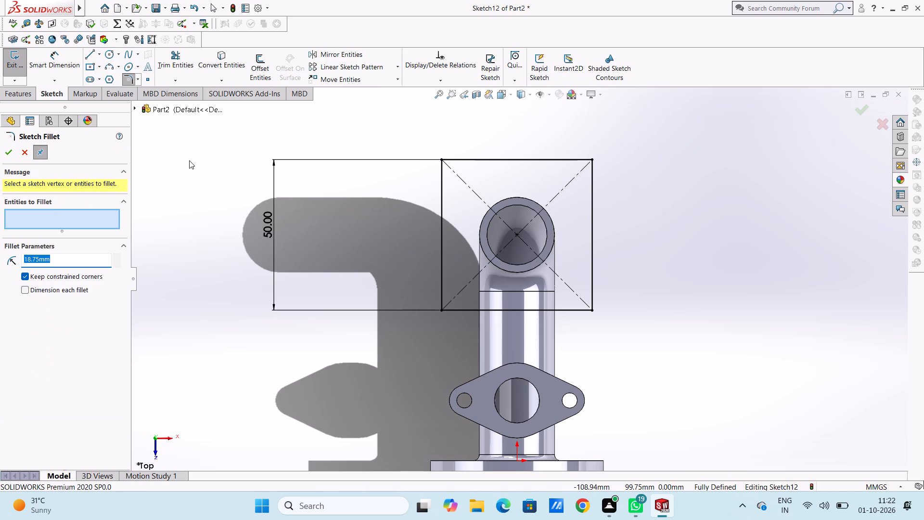
{"action": "key", "text": "5"}
{"action": "key", "text": "Return"}
{"action": "left_click", "coordinate": [439, 162]}
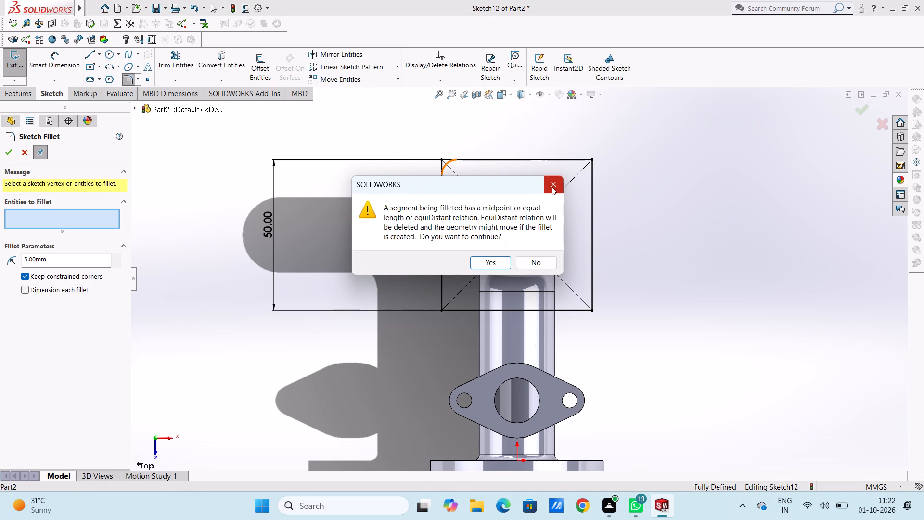
{"action": "left_click", "coordinate": [553, 184]}
{"action": "left_click", "coordinate": [594, 158]}
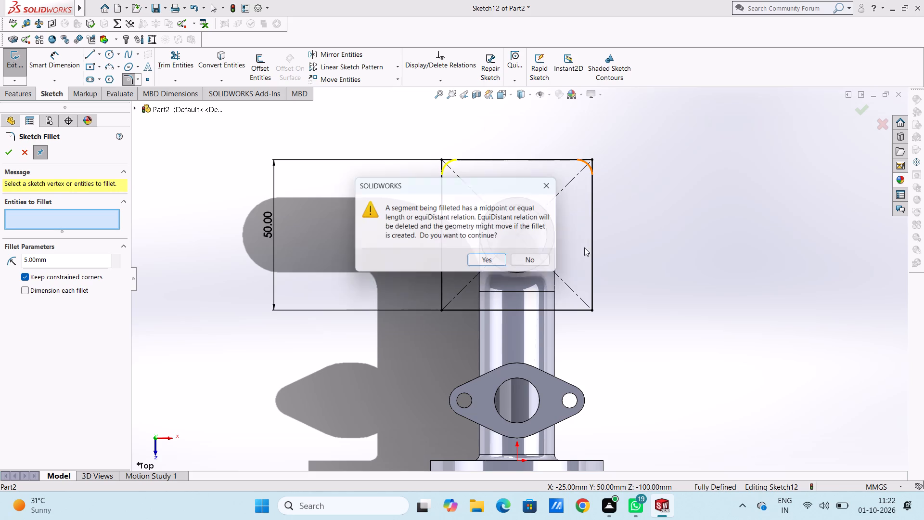
{"action": "left_click", "coordinate": [500, 265]}
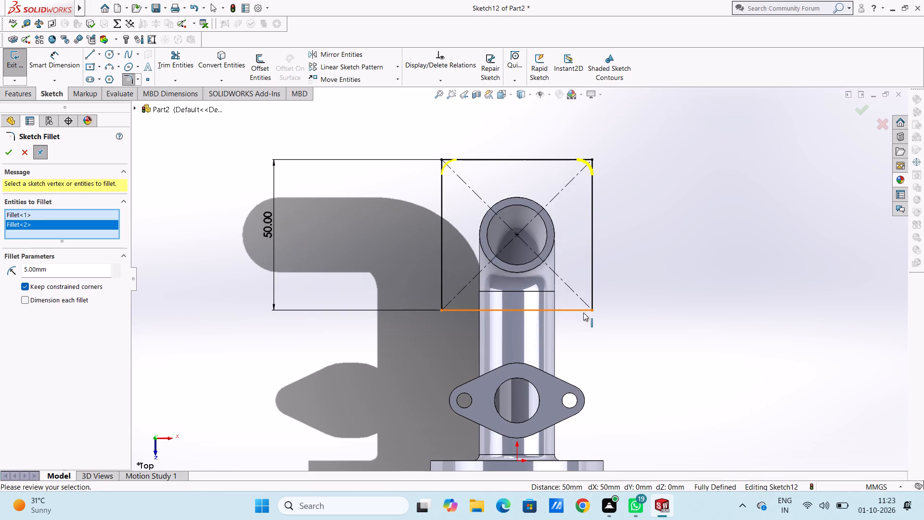
{"action": "left_click", "coordinate": [592, 310]}
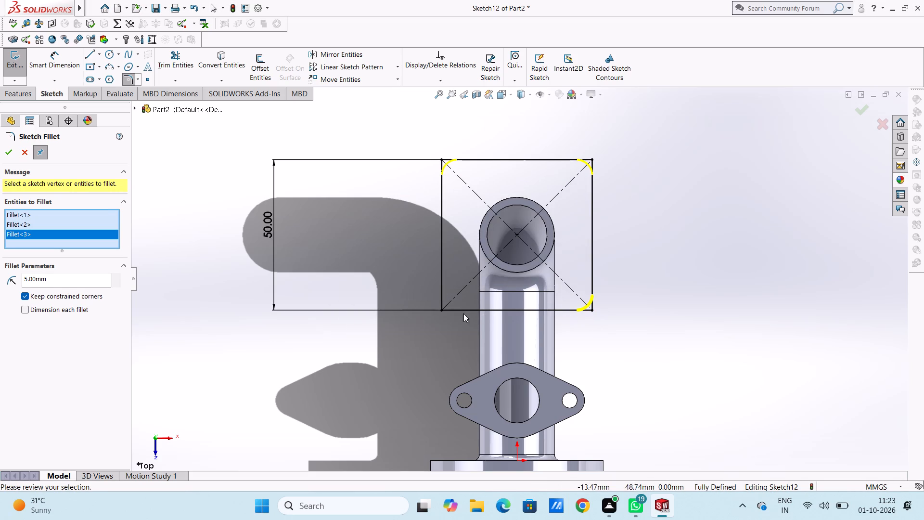
{"action": "left_click", "coordinate": [442, 312]}
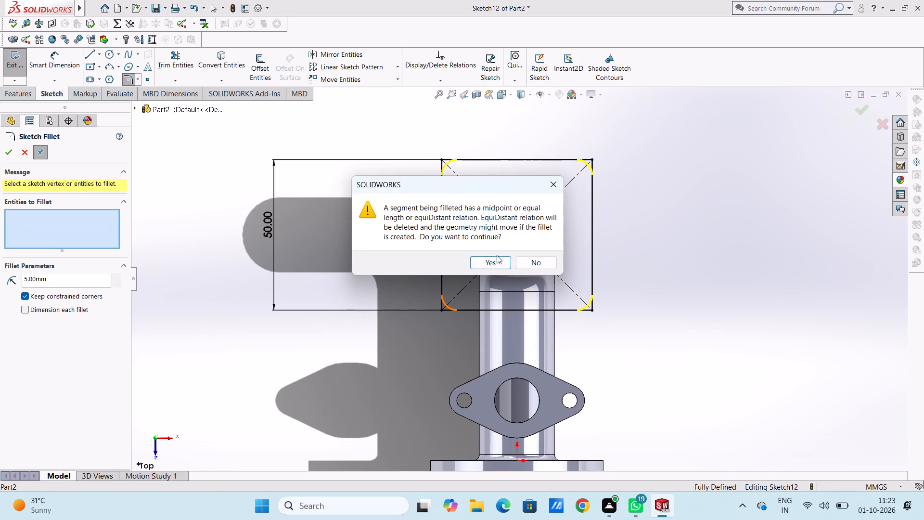
{"action": "left_click", "coordinate": [496, 260]}
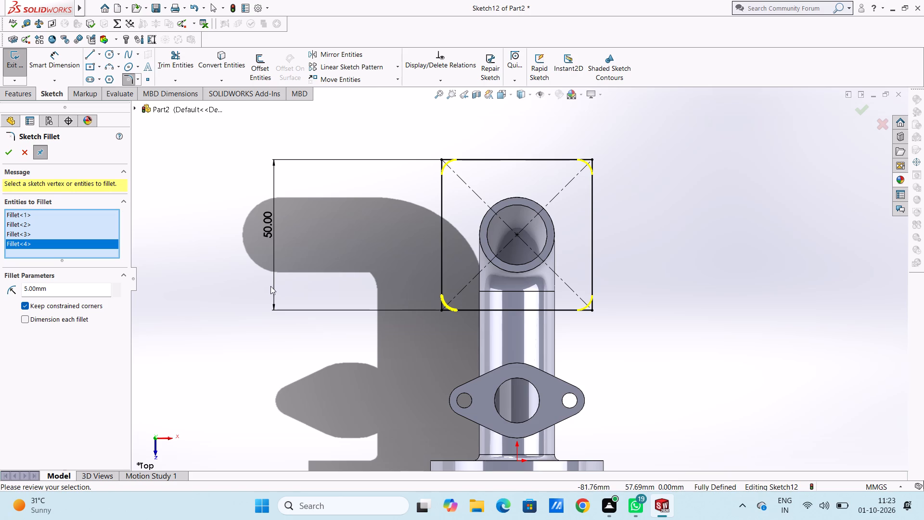
{"action": "left_click", "coordinate": [9, 156]}
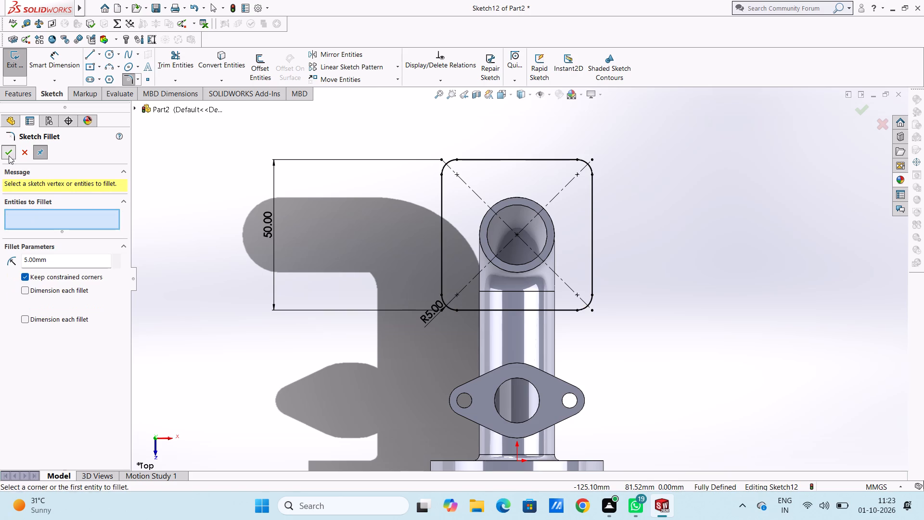
{"action": "left_click", "coordinate": [8, 155]}
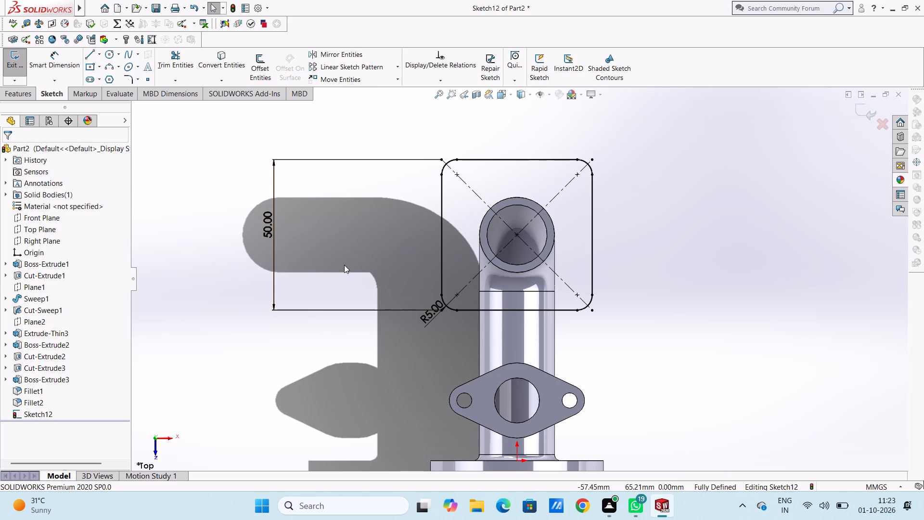
Sketch a circle of 10 mm radius from the square's centre, matching the inner bore edge of the upright pipe.
{"action": "scroll", "coordinate": [344, 265], "scroll_direction": "up", "scroll_amount": 3}
{"action": "scroll", "coordinate": [387, 304], "scroll_direction": "up", "scroll_amount": 3}
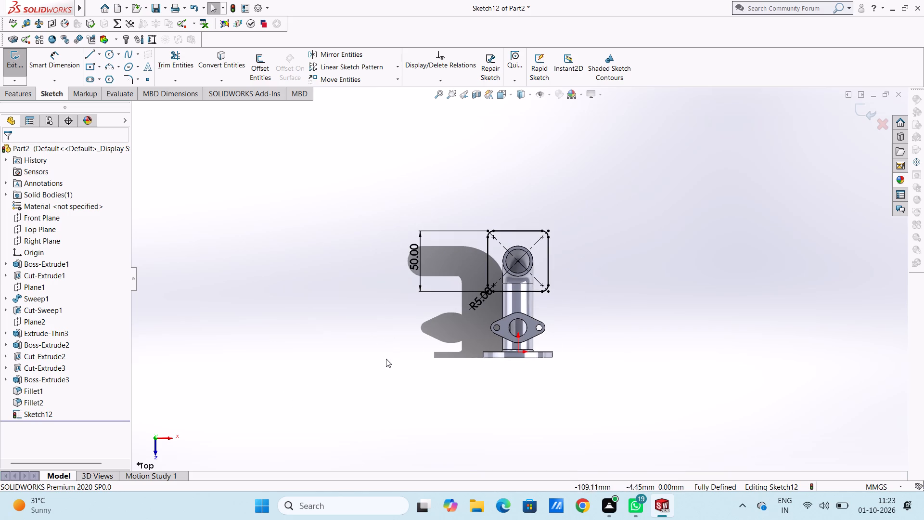
{"action": "middle_click_drag", "start_coordinate": [386, 359], "coordinate": [359, 208]}
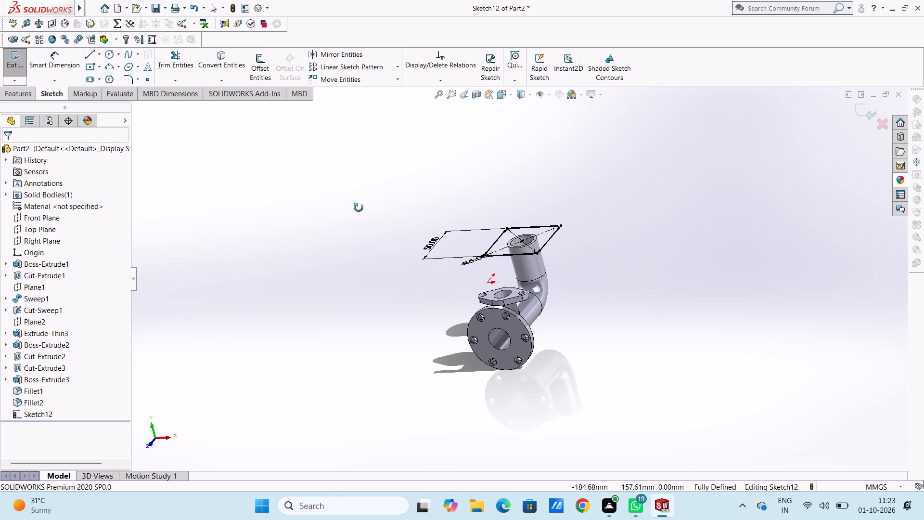
{"action": "middle_click_drag", "start_coordinate": [359, 208], "coordinate": [374, 228]}
{"action": "middle_click_drag", "start_coordinate": [378, 234], "coordinate": [387, 342]}
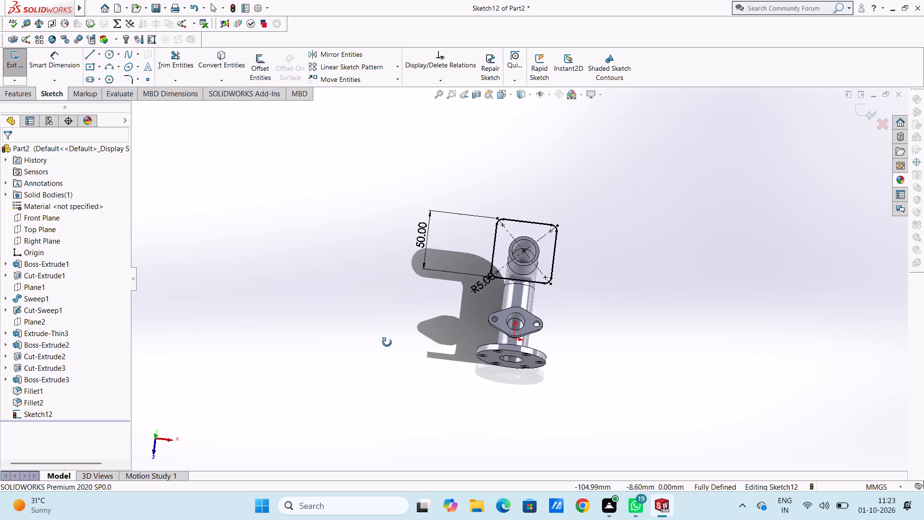
{"action": "middle_click_drag", "start_coordinate": [387, 342], "coordinate": [381, 365]}
{"action": "scroll", "coordinate": [489, 256], "scroll_direction": "down", "scroll_amount": 5}
{"action": "middle_click", "coordinate": [648, 287]}
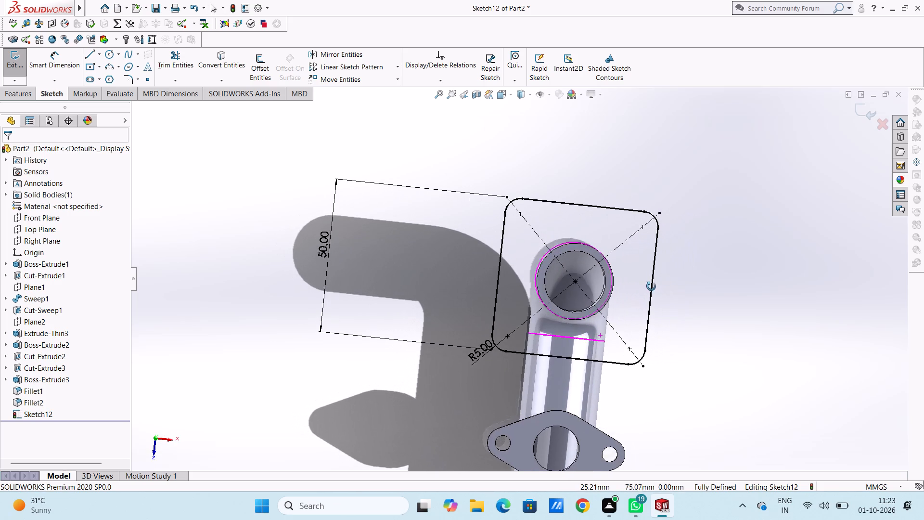
{"action": "scroll", "coordinate": [552, 290], "scroll_direction": "down", "scroll_amount": 3}
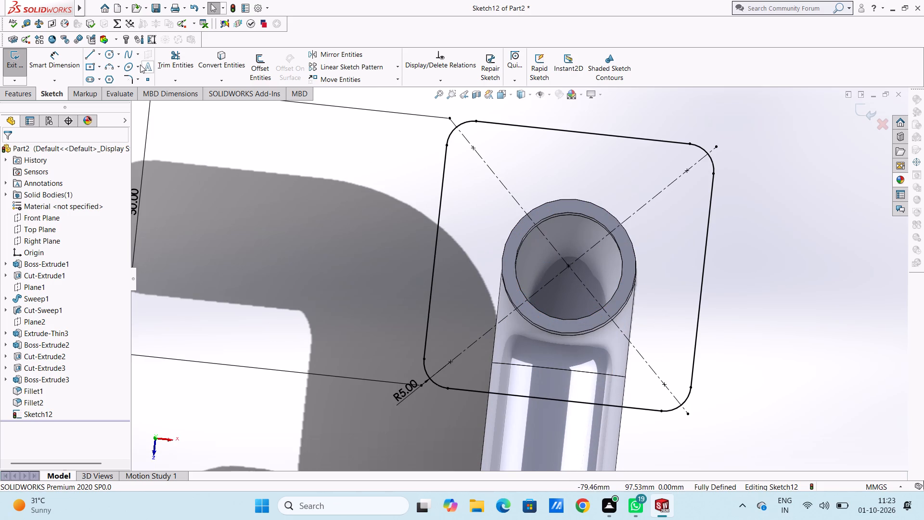
{"action": "left_click", "coordinate": [111, 54]}
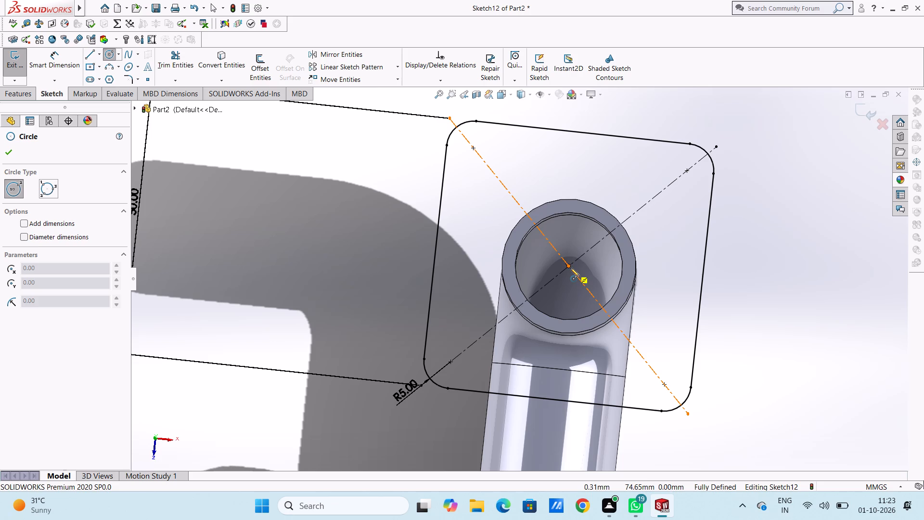
{"action": "left_click", "coordinate": [570, 268]}
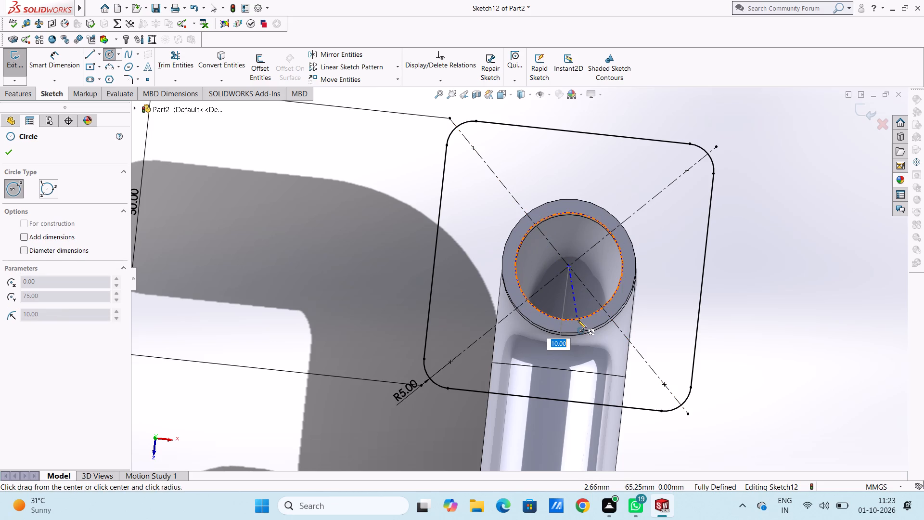
{"action": "left_click", "coordinate": [577, 320]}
{"action": "key", "text": "Escape"}
{"action": "key", "text": "Escape"}
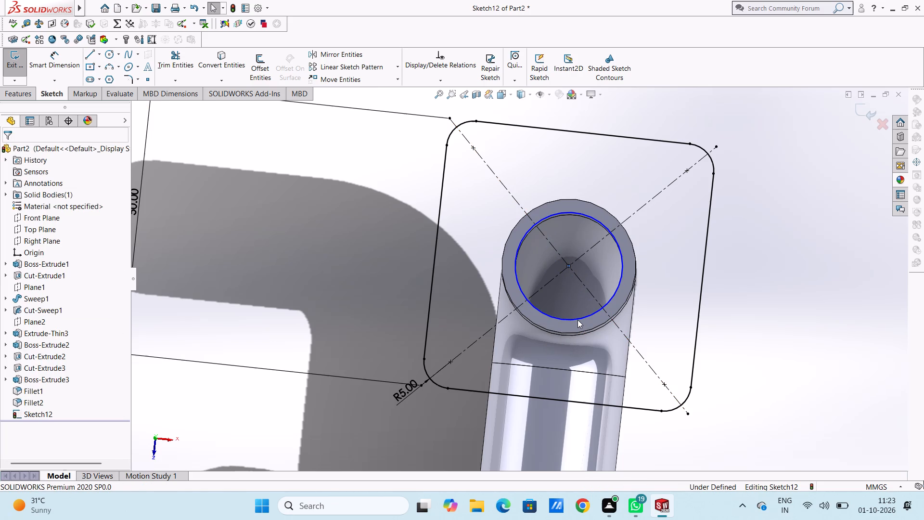
Dimension the diameter of the central bore circle at 20 mm.
{"action": "left_click", "coordinate": [68, 68]}
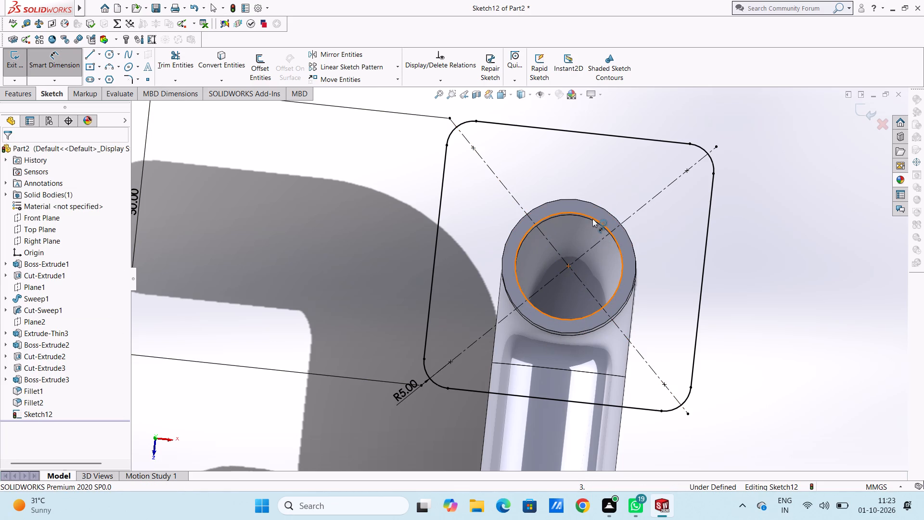
{"action": "left_click", "coordinate": [592, 219]}
{"action": "left_click", "coordinate": [801, 198]}
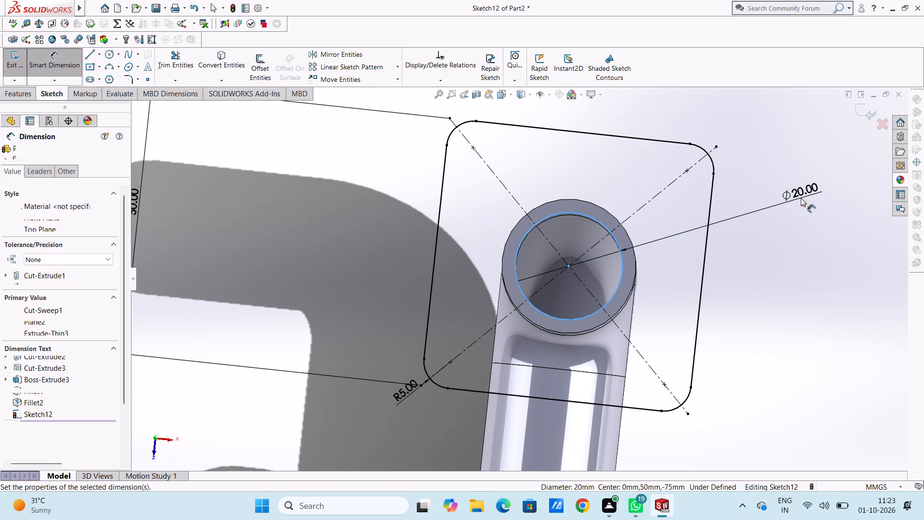
{"action": "left_click", "coordinate": [759, 181]}
{"action": "left_click", "coordinate": [759, 181]}
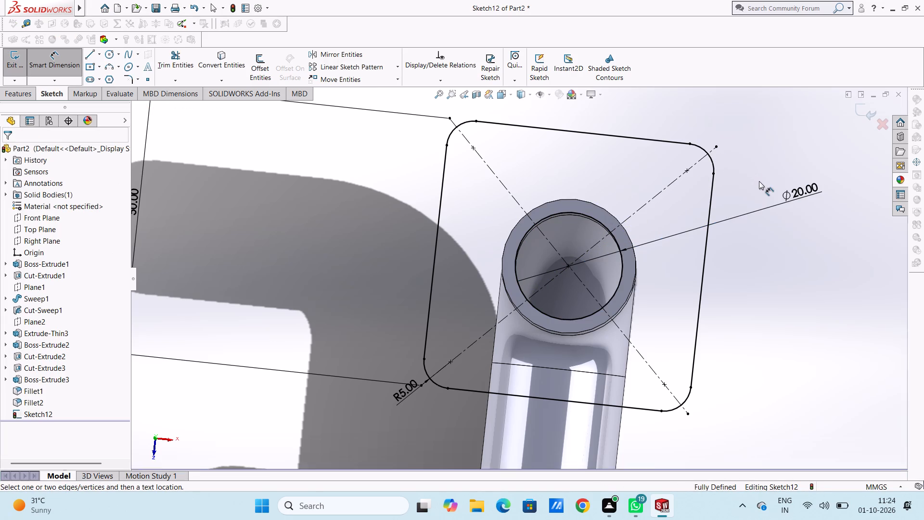
Sketch four bolt-hole circles of 2.5 mm radius, one centred on each corner fillet's centre point of the rounded square.
{"action": "scroll", "coordinate": [760, 185], "scroll_direction": "down", "scroll_amount": 1}
{"action": "middle_click_drag", "start_coordinate": [760, 186], "coordinate": [759, 193]}
{"action": "scroll", "coordinate": [732, 298], "scroll_direction": "up", "scroll_amount": 2}
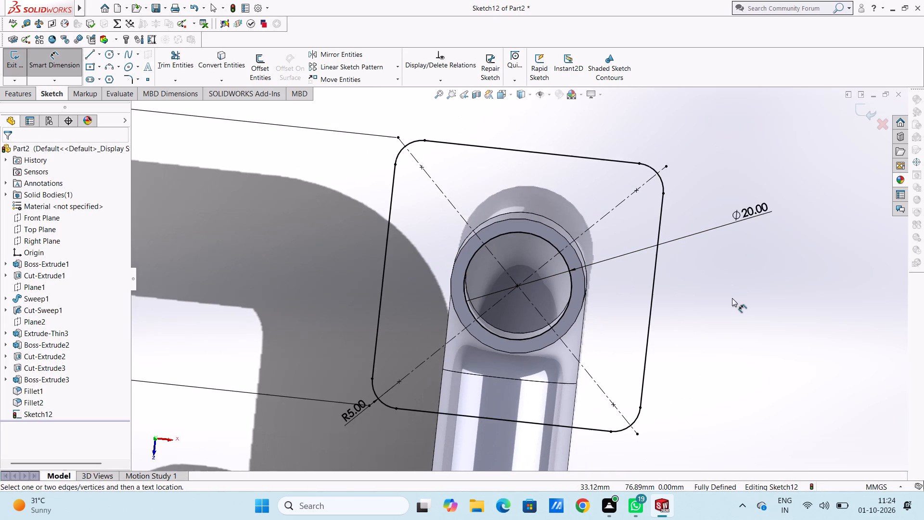
{"action": "scroll", "coordinate": [667, 352], "scroll_direction": "up", "scroll_amount": 1}
{"action": "middle_click_drag", "start_coordinate": [667, 352], "coordinate": [668, 343]}
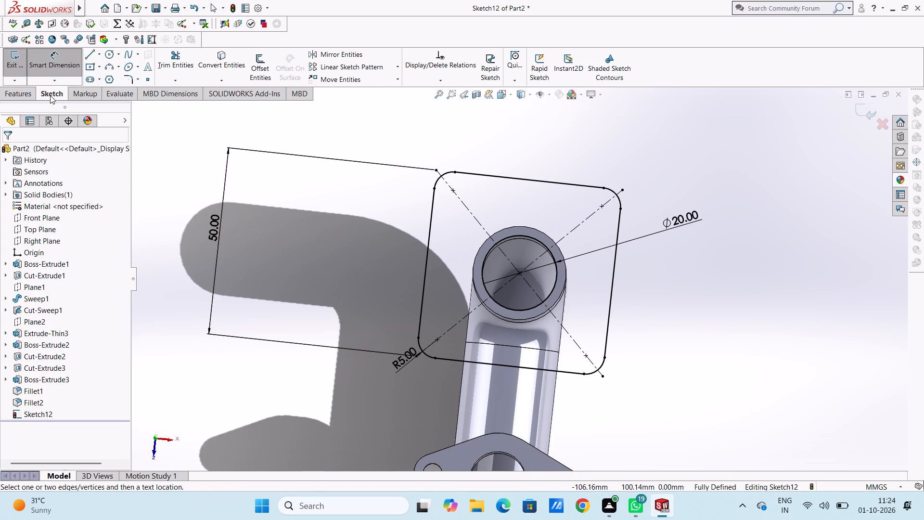
{"action": "left_click", "coordinate": [110, 56]}
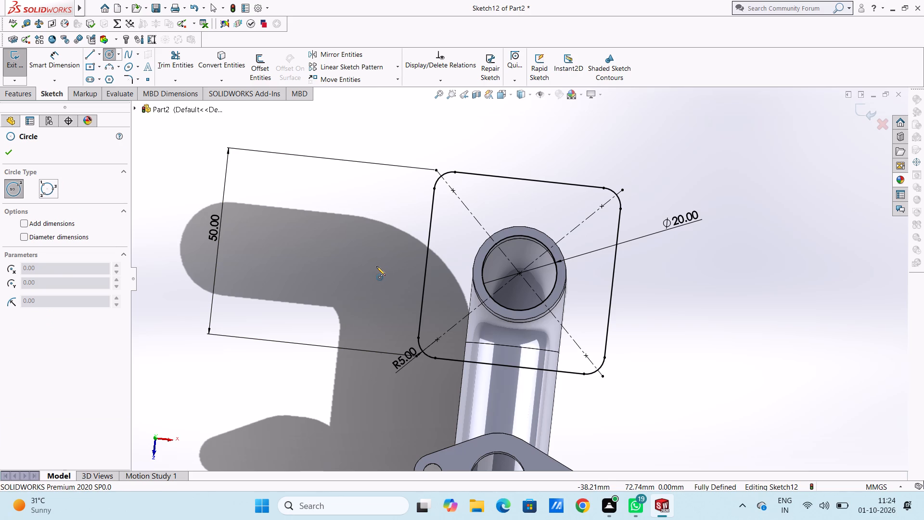
{"action": "left_click", "coordinate": [452, 192]}
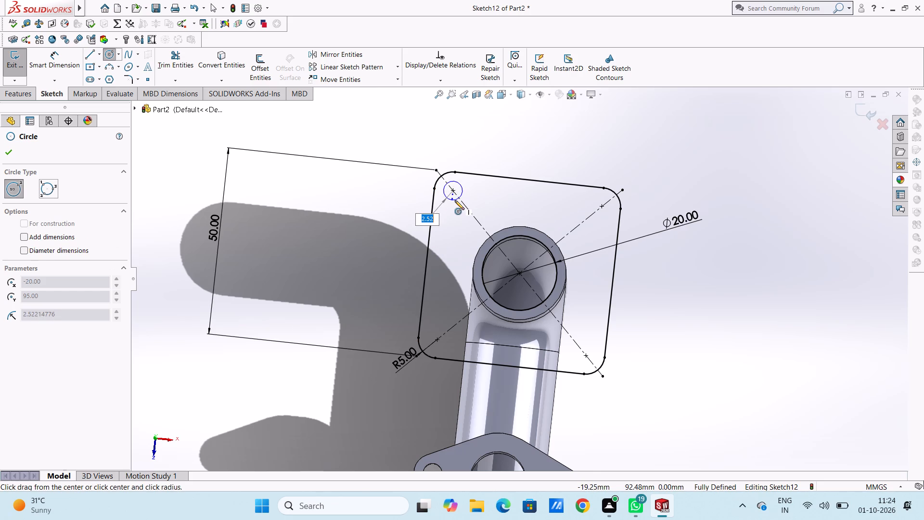
{"action": "type", "text": "2.5"}
{"action": "key", "text": "Return"}
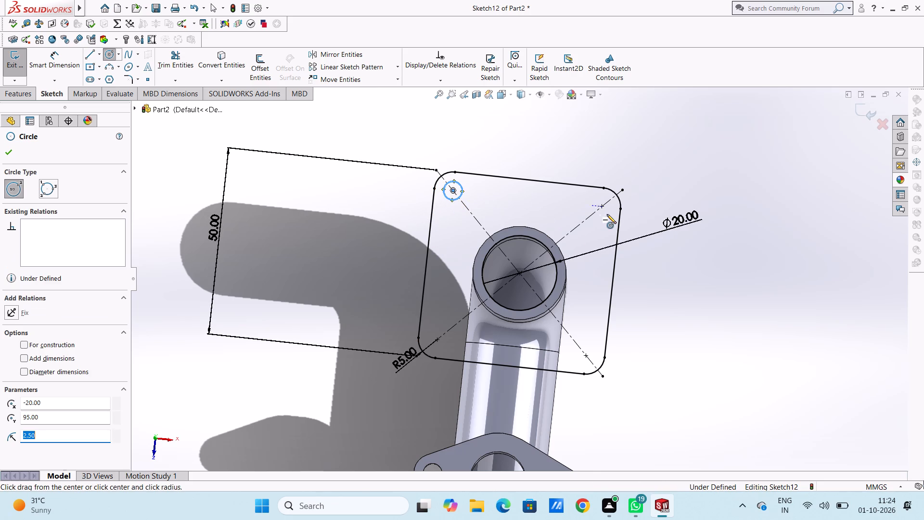
{"action": "left_click", "coordinate": [602, 208]}
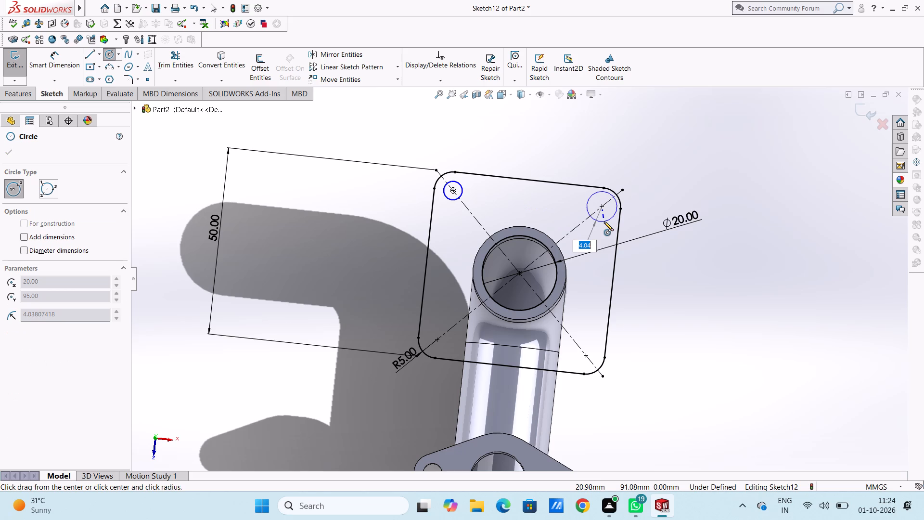
{"action": "type", "text": "2.5"}
{"action": "key", "text": "Return"}
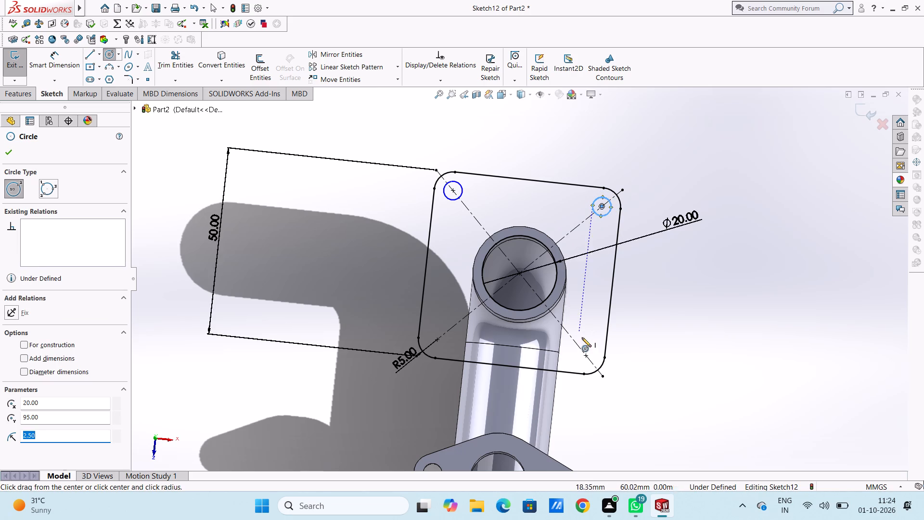
{"action": "left_click", "coordinate": [588, 356]}
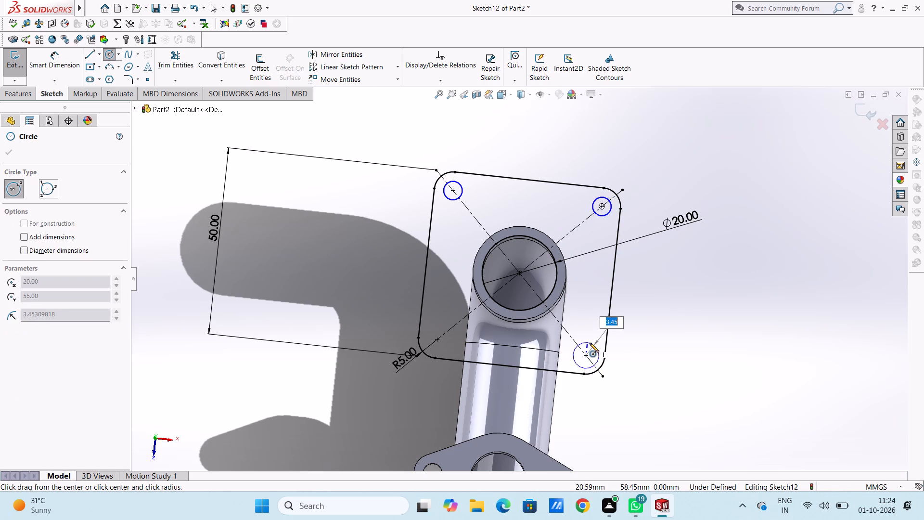
{"action": "type", "text": "2.5"}
{"action": "key", "text": "Return"}
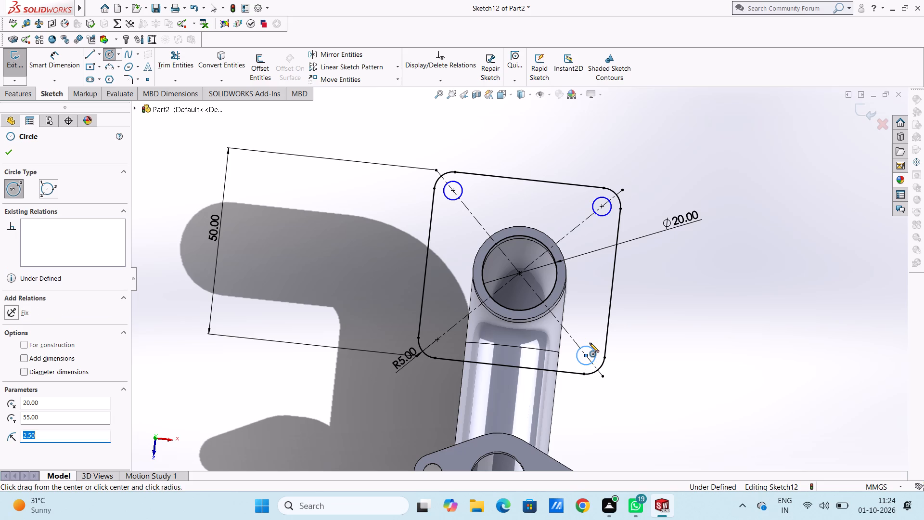
{"action": "left_click", "coordinate": [437, 339]}
{"action": "type", "text": "2.5"}
{"action": "key", "text": "Return"}
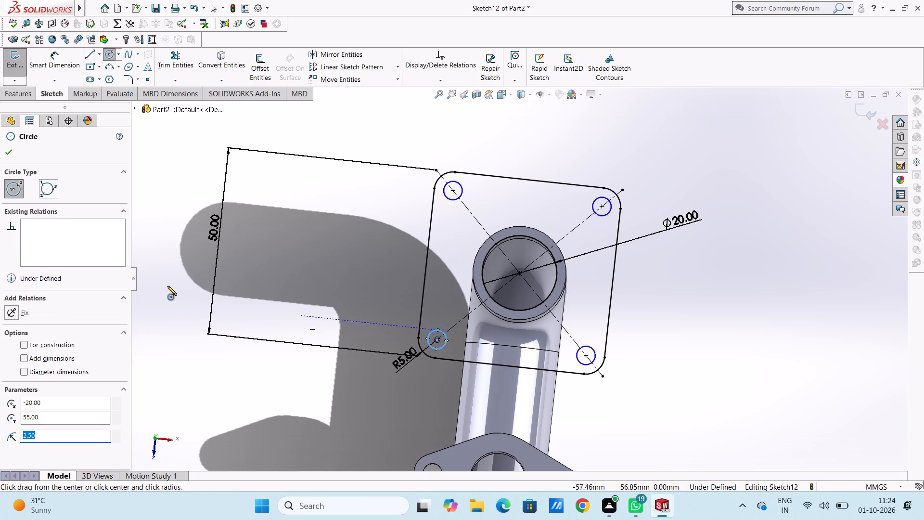
{"action": "left_click", "coordinate": [6, 150]}
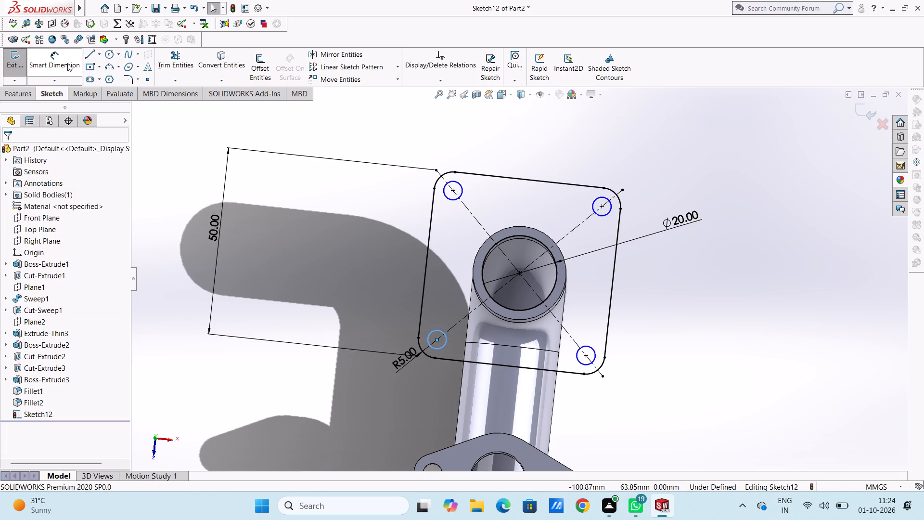
Dimension the diameters of the two bolt-hole circles along the square's upper edge at 5 mm each.
{"action": "left_click", "coordinate": [67, 63]}
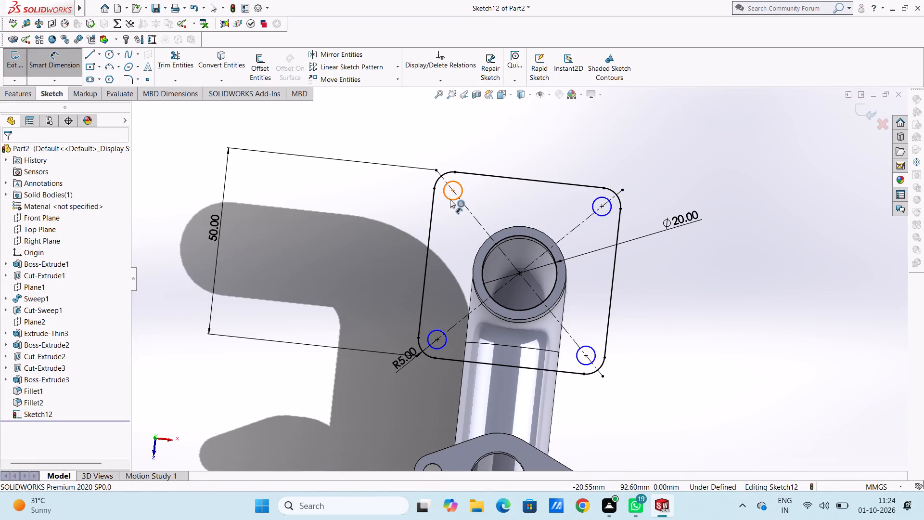
{"action": "left_click", "coordinate": [450, 199]}
{"action": "left_click", "coordinate": [263, 306]}
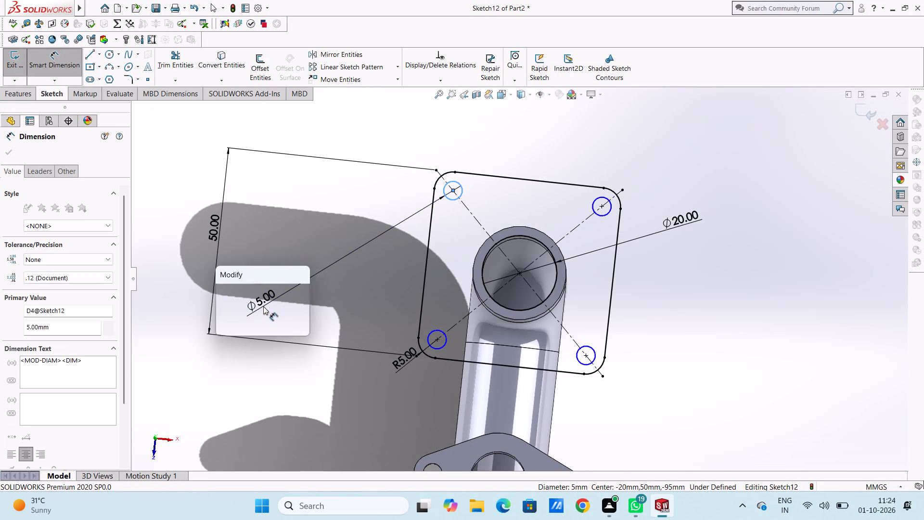
{"action": "left_click", "coordinate": [224, 297]}
{"action": "left_click", "coordinate": [222, 292]}
{"action": "left_click", "coordinate": [291, 244]}
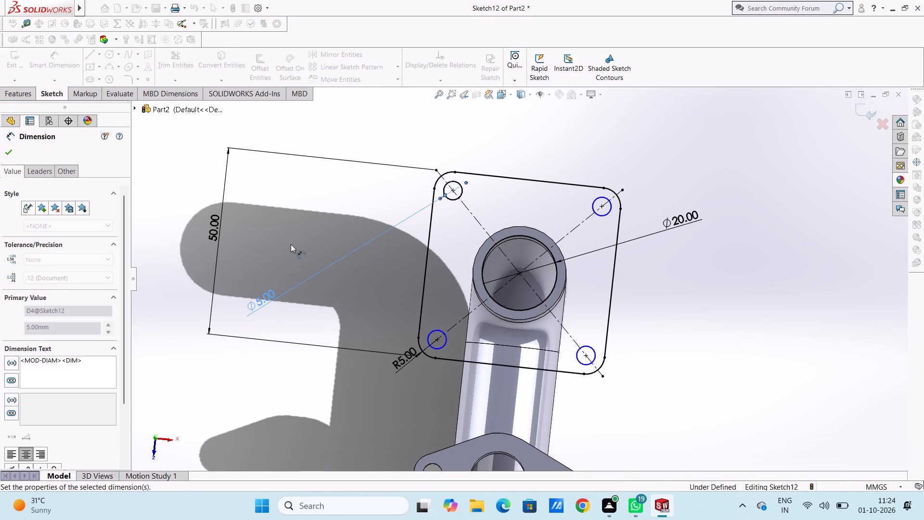
{"action": "left_click", "coordinate": [606, 214]}
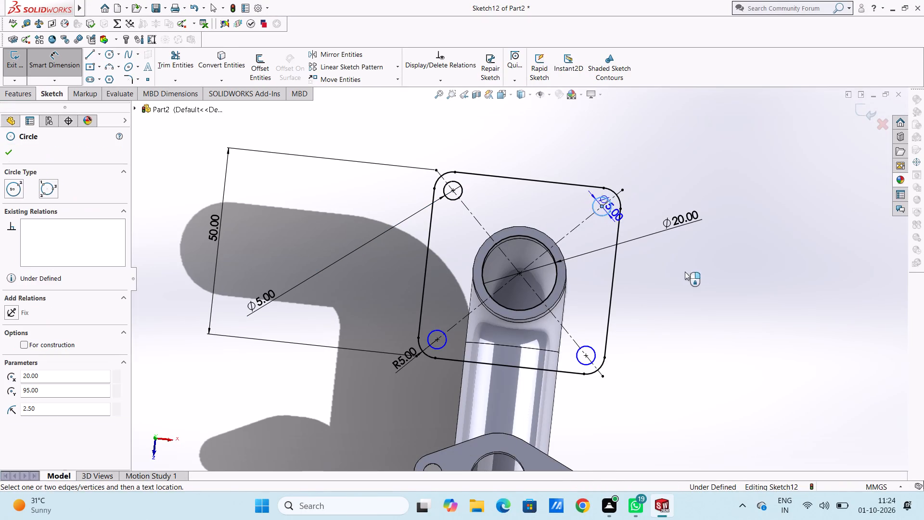
{"action": "left_click", "coordinate": [777, 364]}
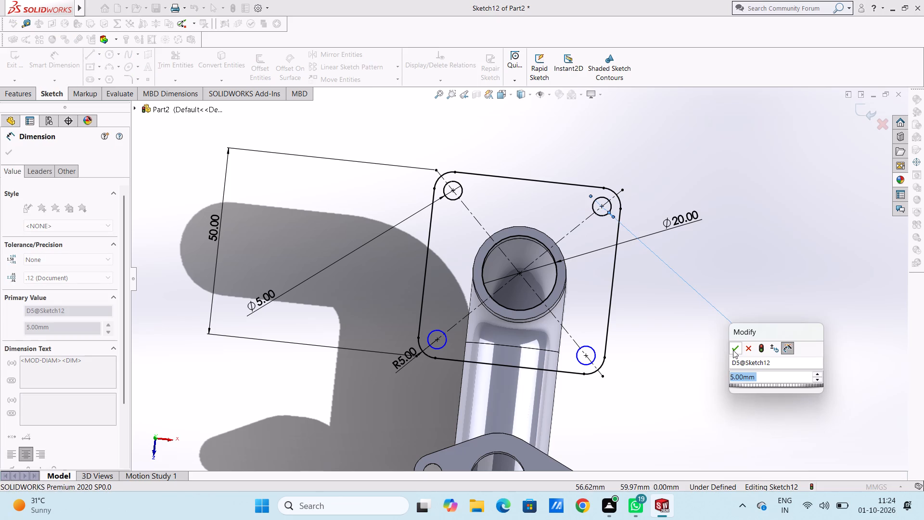
{"action": "left_click", "coordinate": [733, 350]}
{"action": "left_click", "coordinate": [705, 358]}
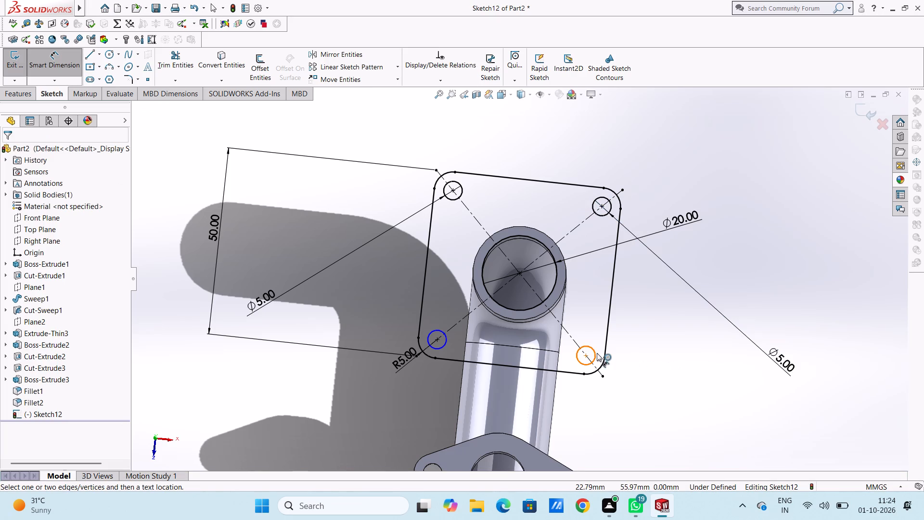
Dimension the diameters of the remaining two bolt-hole circles along the square's lower edge at 5 mm each.
{"action": "left_click", "coordinate": [594, 350]}
{"action": "left_click", "coordinate": [810, 263]}
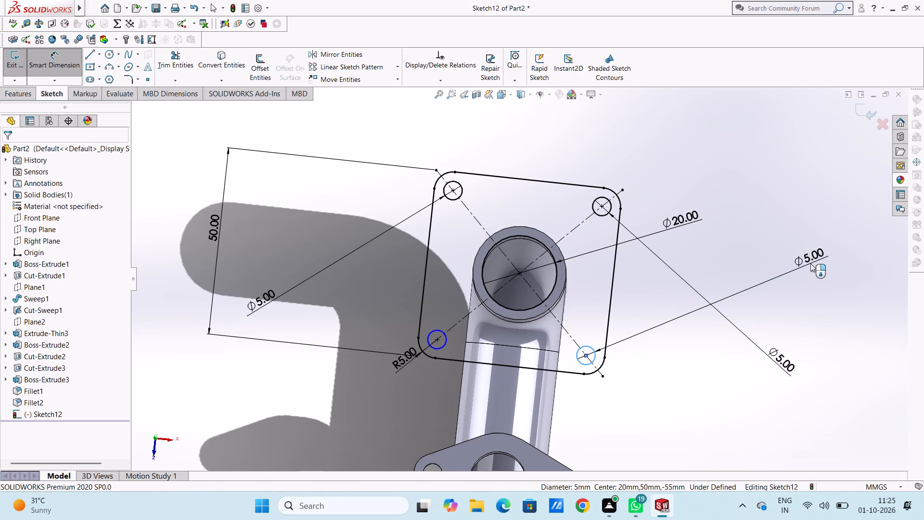
{"action": "left_click", "coordinate": [772, 252]}
{"action": "left_click", "coordinate": [748, 260]}
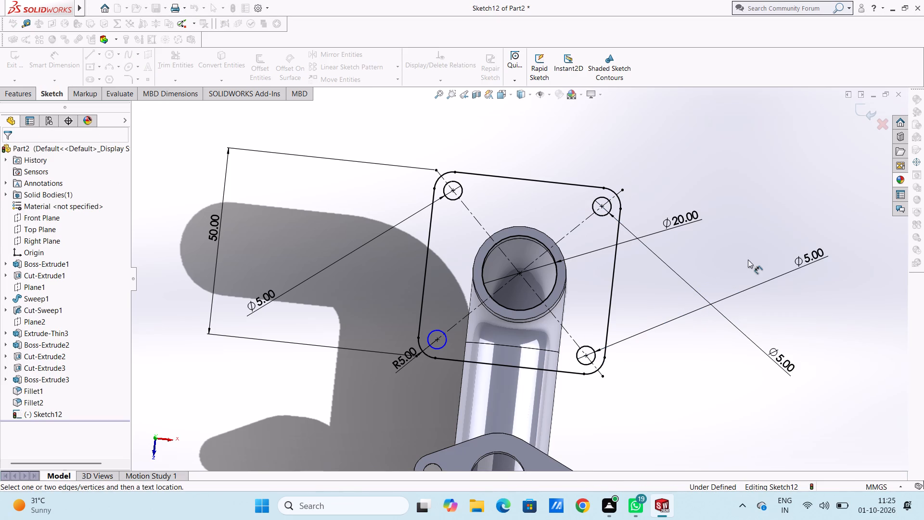
{"action": "left_click", "coordinate": [444, 347]}
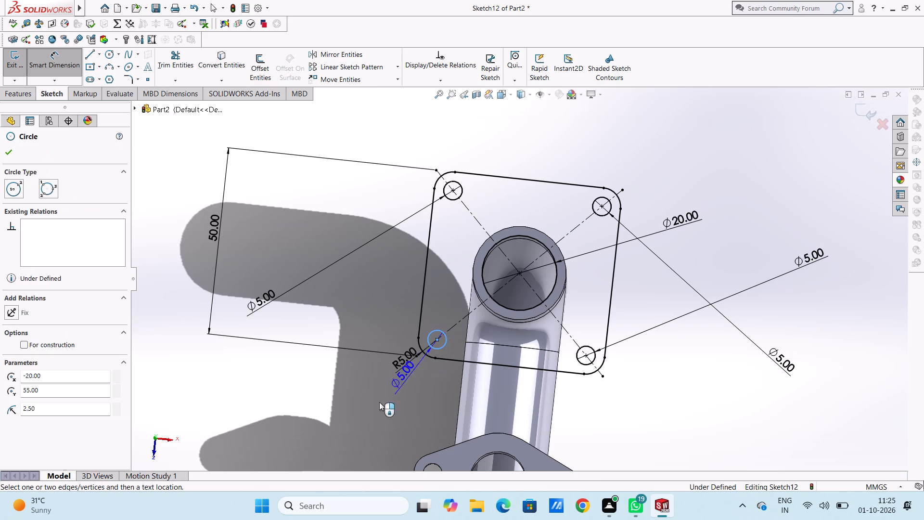
{"action": "left_click", "coordinate": [299, 422]}
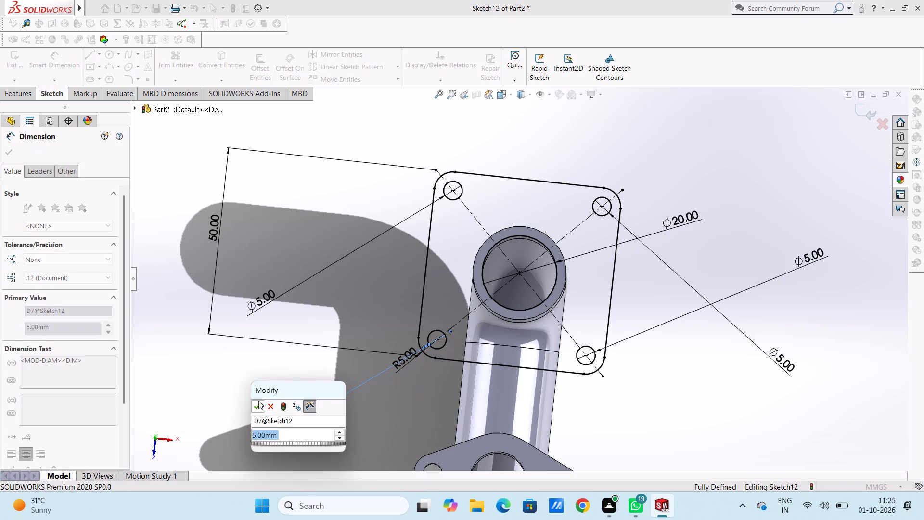
{"action": "left_click", "coordinate": [258, 401]}
{"action": "left_click", "coordinate": [259, 398]}
Extrude the rounded-square flange sketch 5 mm blind, reversed to run back along the upright pipe and merged with the body.
{"action": "middle_click_drag", "start_coordinate": [321, 396], "coordinate": [293, 350]}
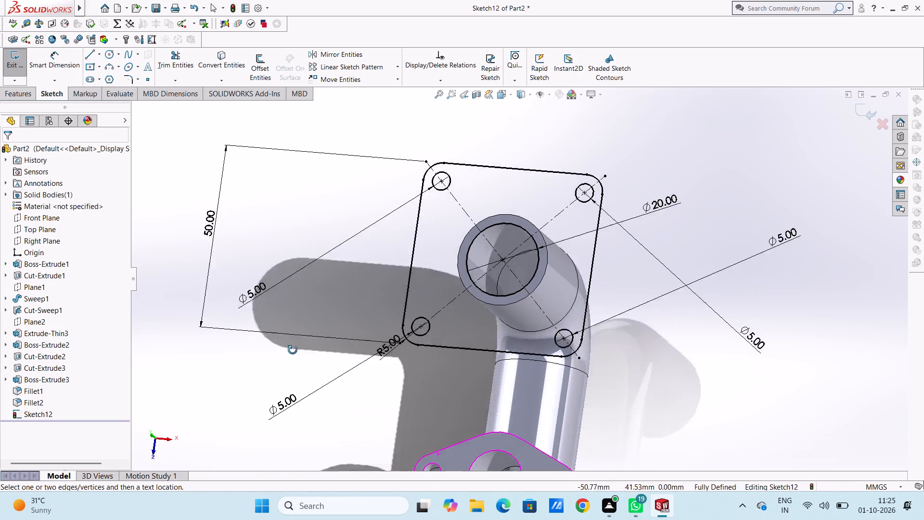
{"action": "middle_click_drag", "start_coordinate": [293, 350], "coordinate": [279, 328]}
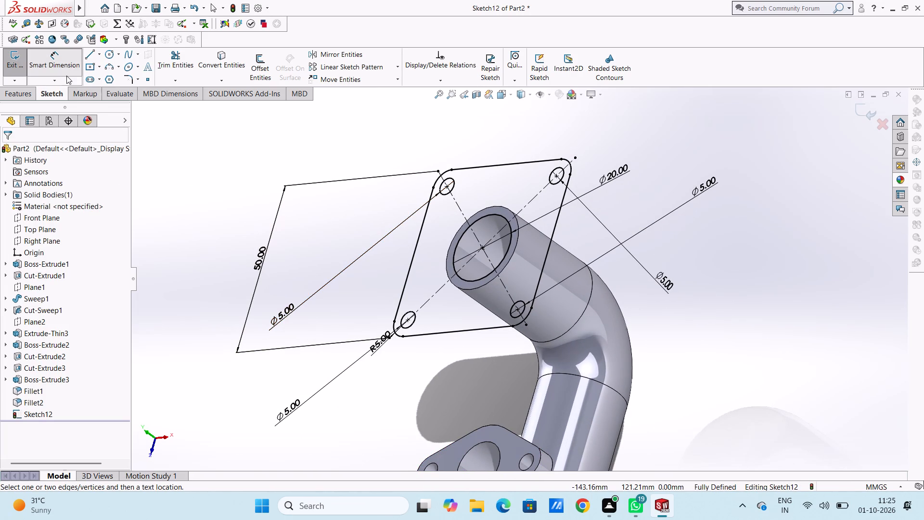
{"action": "left_click", "coordinate": [65, 73]}
{"action": "left_click", "coordinate": [23, 95]}
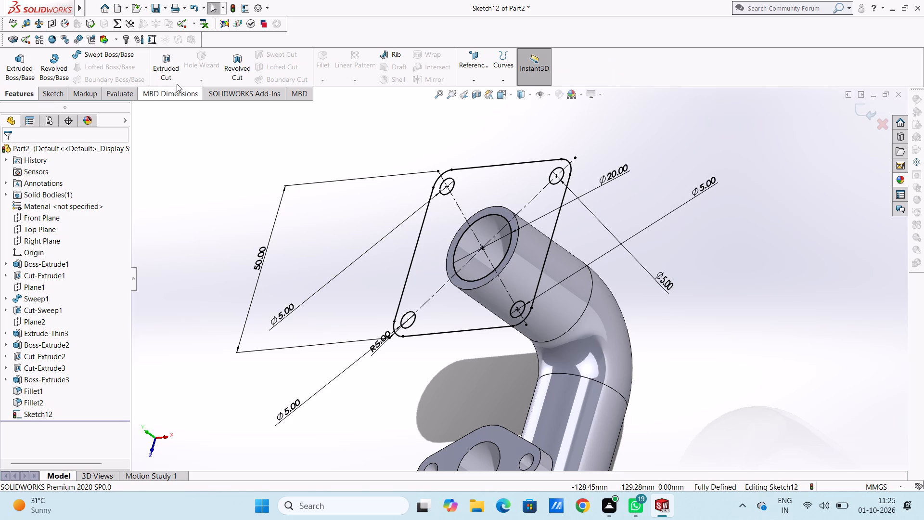
{"action": "left_click", "coordinate": [19, 59]}
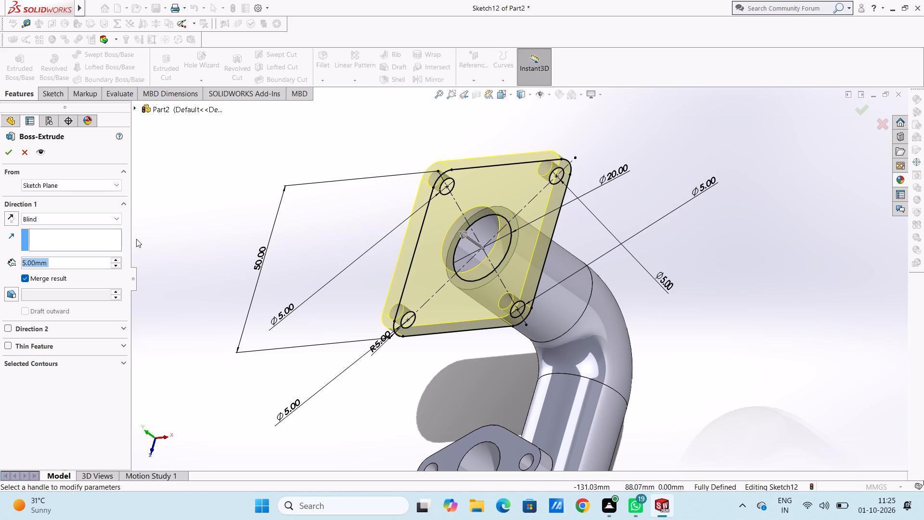
{"action": "scroll", "coordinate": [201, 254], "scroll_direction": "up", "scroll_amount": 3}
{"action": "middle_click_drag", "start_coordinate": [225, 311], "coordinate": [222, 188]}
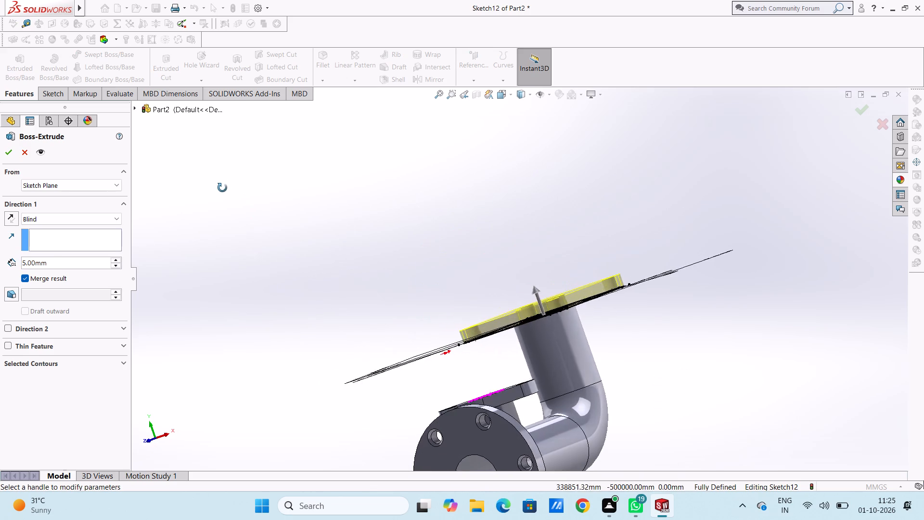
{"action": "middle_click_drag", "start_coordinate": [222, 188], "coordinate": [220, 189]}
{"action": "middle_click_drag", "start_coordinate": [322, 260], "coordinate": [280, 290]}
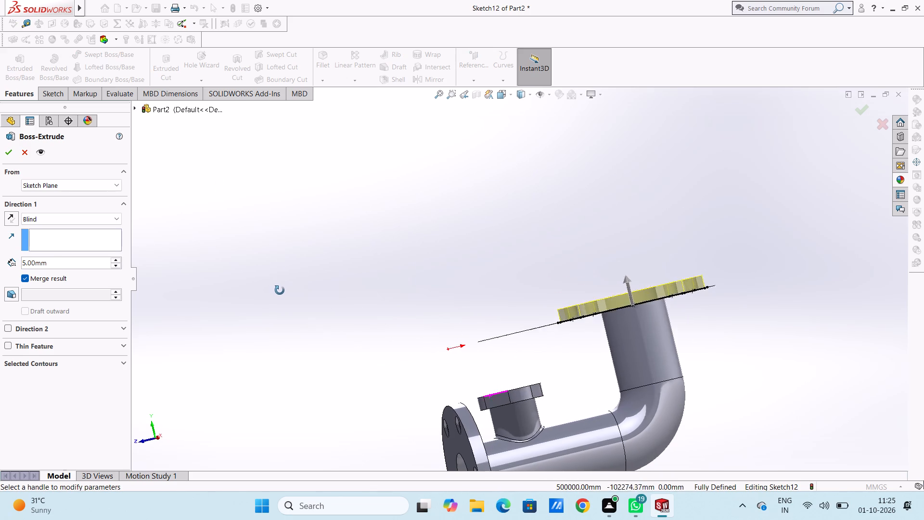
{"action": "middle_click_drag", "start_coordinate": [280, 290], "coordinate": [280, 291]}
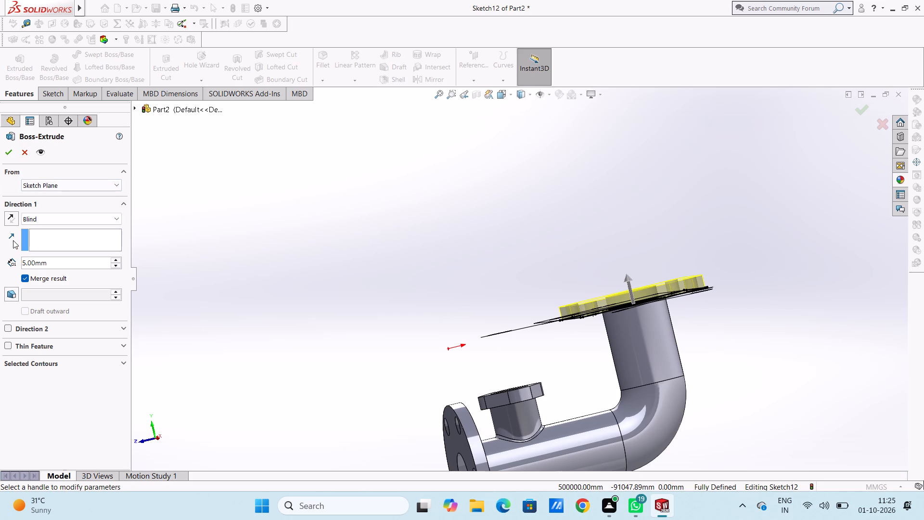
{"action": "left_click", "coordinate": [13, 216]}
{"action": "left_click", "coordinate": [8, 156]}
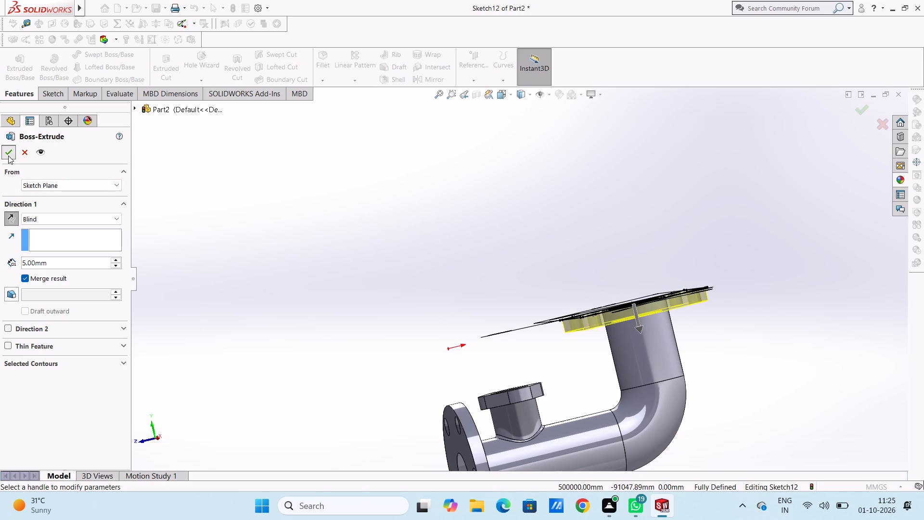
{"action": "left_click", "coordinate": [314, 236]}
Inspect the finished square flange, branch flange and elbow from all sides, including the standard top view.
{"action": "middle_click_drag", "start_coordinate": [324, 238], "coordinate": [387, 286]}
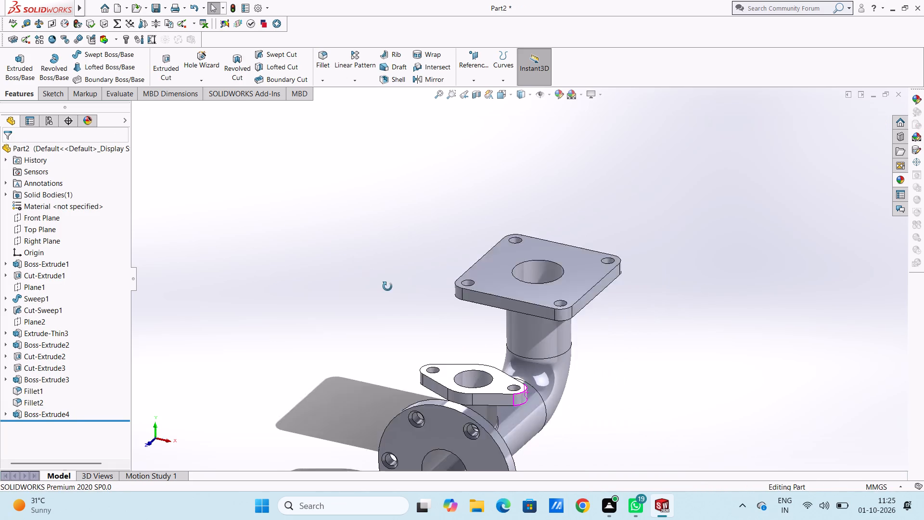
{"action": "middle_click_drag", "start_coordinate": [387, 286], "coordinate": [371, 294]}
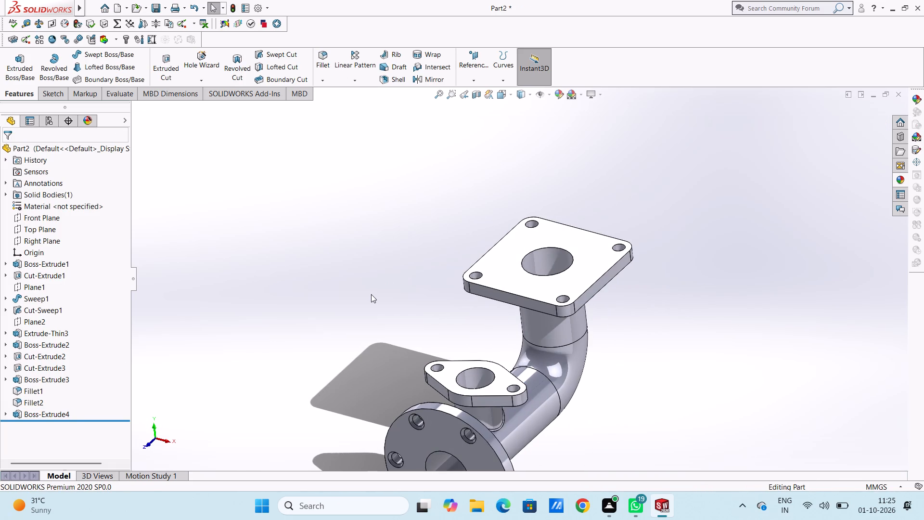
{"action": "middle_click_drag", "start_coordinate": [406, 345], "coordinate": [381, 262]}
{"action": "scroll", "coordinate": [380, 263], "scroll_direction": "up", "scroll_amount": 4}
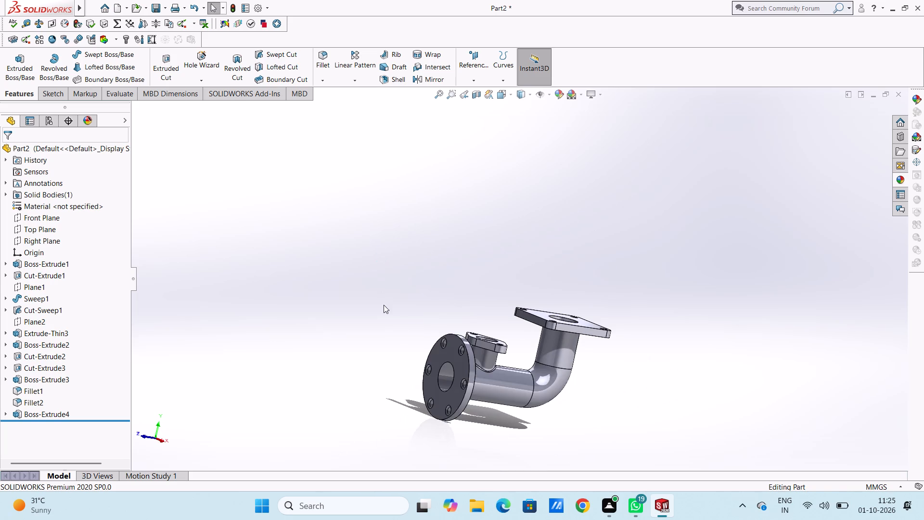
{"action": "middle_click_drag", "start_coordinate": [384, 305], "coordinate": [386, 282]}
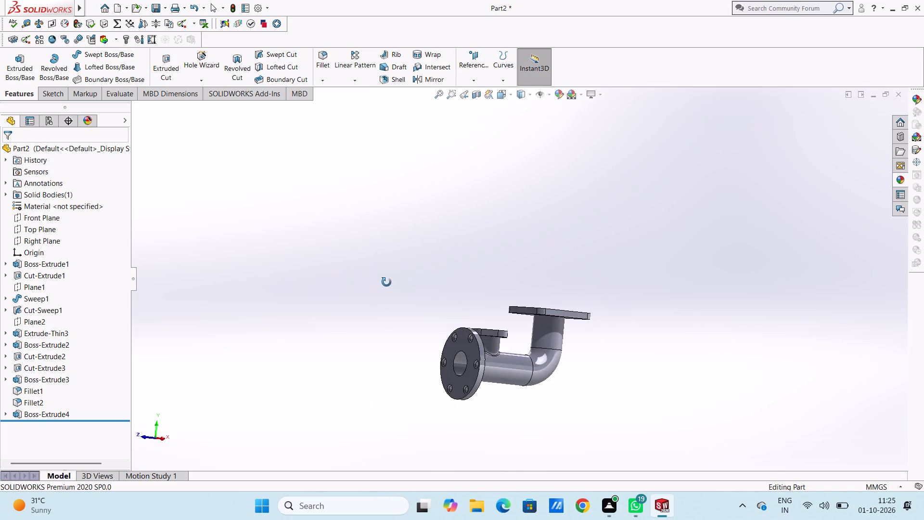
{"action": "middle_click_drag", "start_coordinate": [386, 282], "coordinate": [362, 288]}
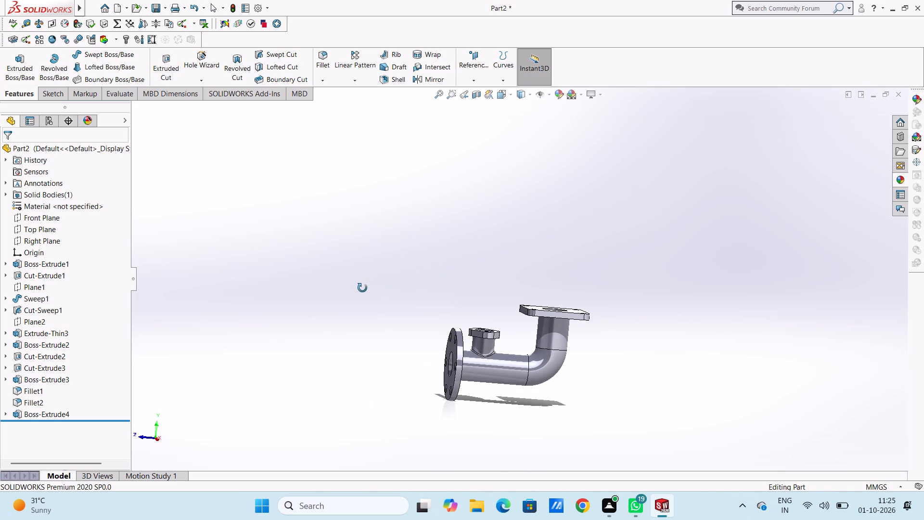
{"action": "middle_click_drag", "start_coordinate": [362, 288], "coordinate": [355, 272]}
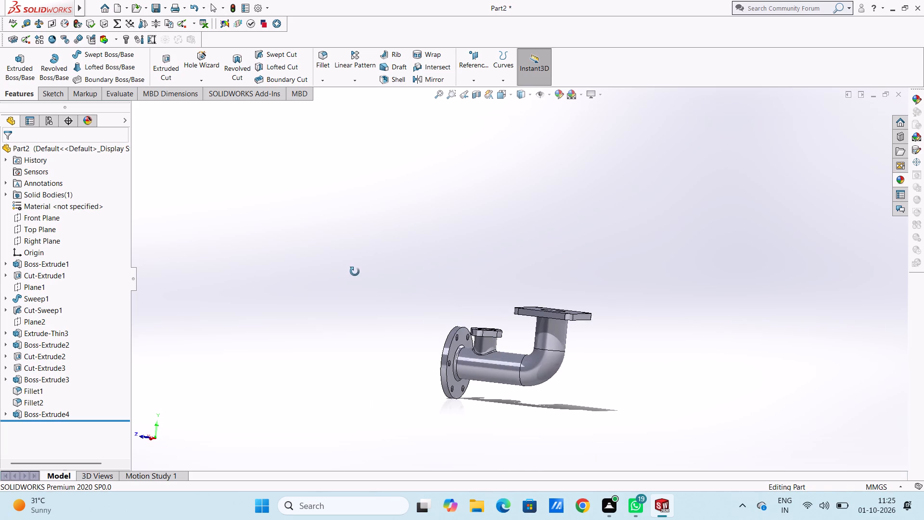
{"action": "middle_click_drag", "start_coordinate": [355, 272], "coordinate": [383, 271]}
{"action": "middle_click_drag", "start_coordinate": [360, 294], "coordinate": [475, 313]}
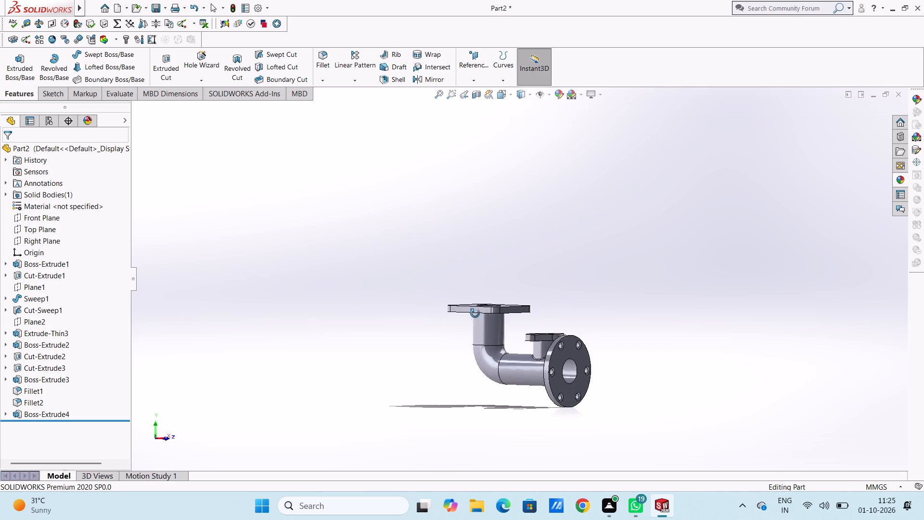
{"action": "middle_click_drag", "start_coordinate": [475, 313], "coordinate": [390, 319]}
{"action": "middle_click_drag", "start_coordinate": [390, 316], "coordinate": [353, 337]}
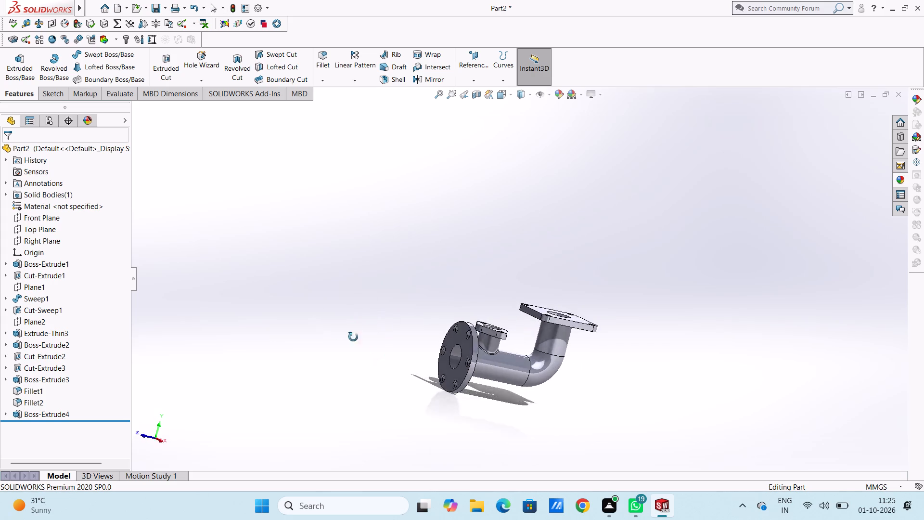
{"action": "middle_click_drag", "start_coordinate": [353, 337], "coordinate": [335, 277]}
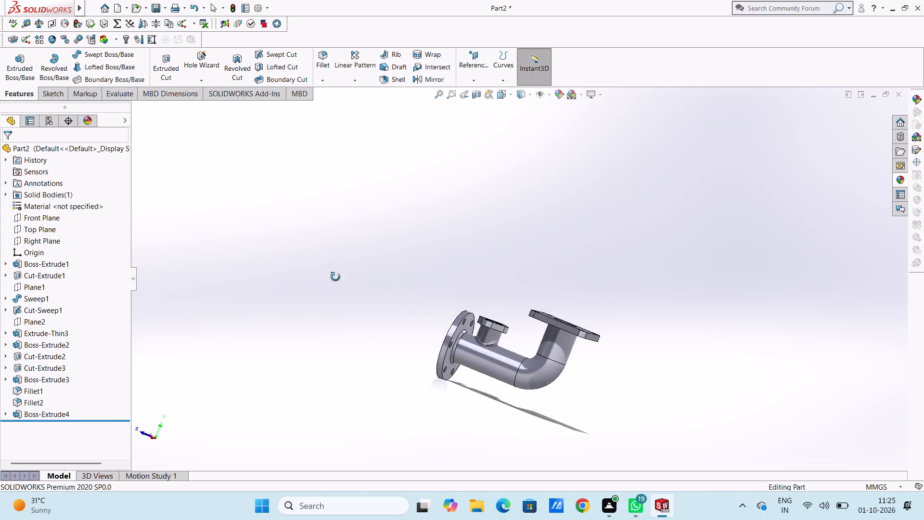
{"action": "middle_click_drag", "start_coordinate": [335, 277], "coordinate": [322, 345]}
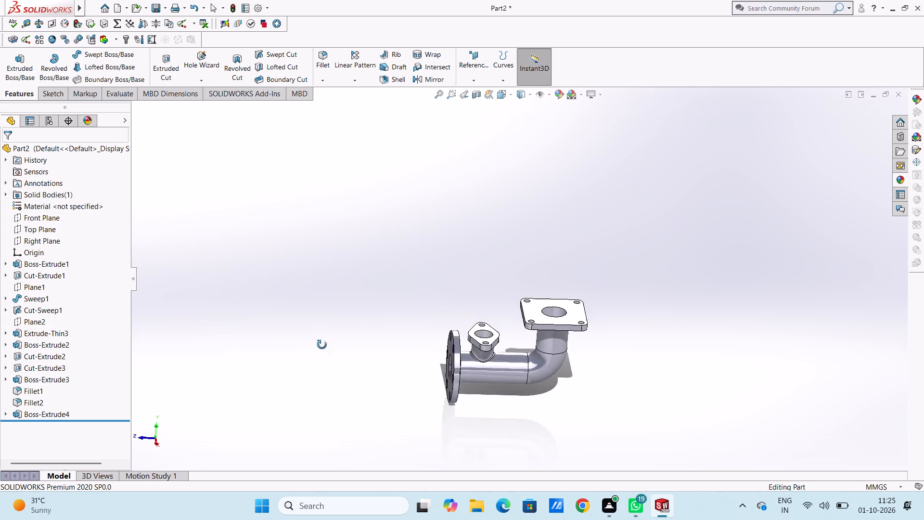
{"action": "middle_click_drag", "start_coordinate": [322, 345], "coordinate": [287, 304]}
{"action": "middle_click_drag", "start_coordinate": [290, 304], "coordinate": [421, 299]}
{"action": "middle_click_drag", "start_coordinate": [420, 299], "coordinate": [413, 299]}
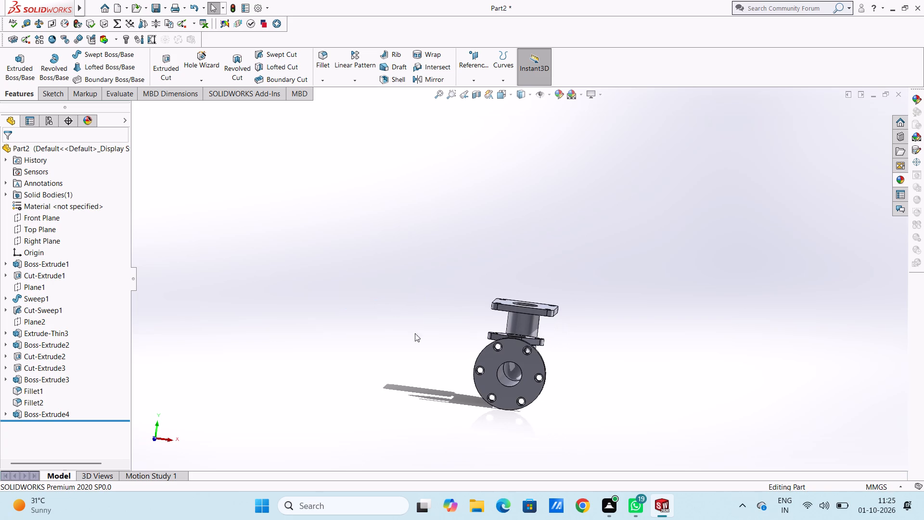
{"action": "middle_click_drag", "start_coordinate": [420, 355], "coordinate": [319, 365]}
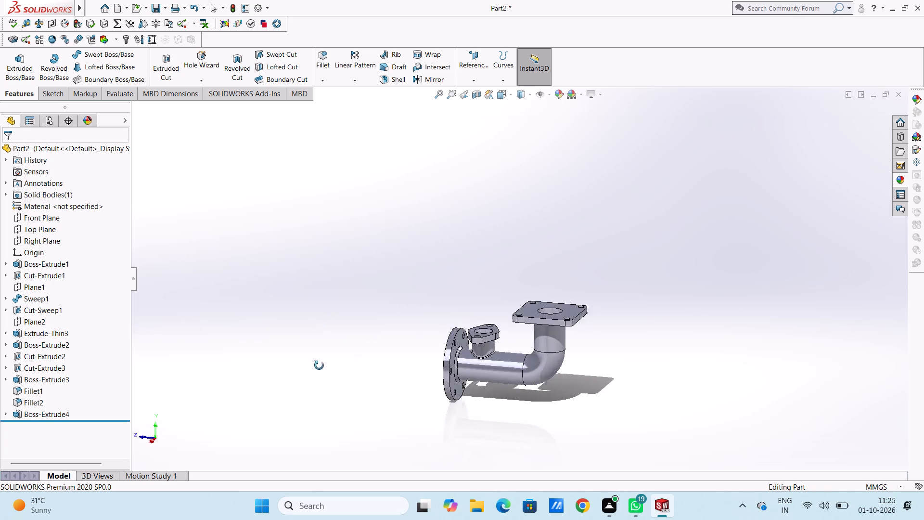
{"action": "middle_click_drag", "start_coordinate": [319, 365], "coordinate": [386, 398]}
{"action": "middle_click_drag", "start_coordinate": [348, 324], "coordinate": [319, 345]}
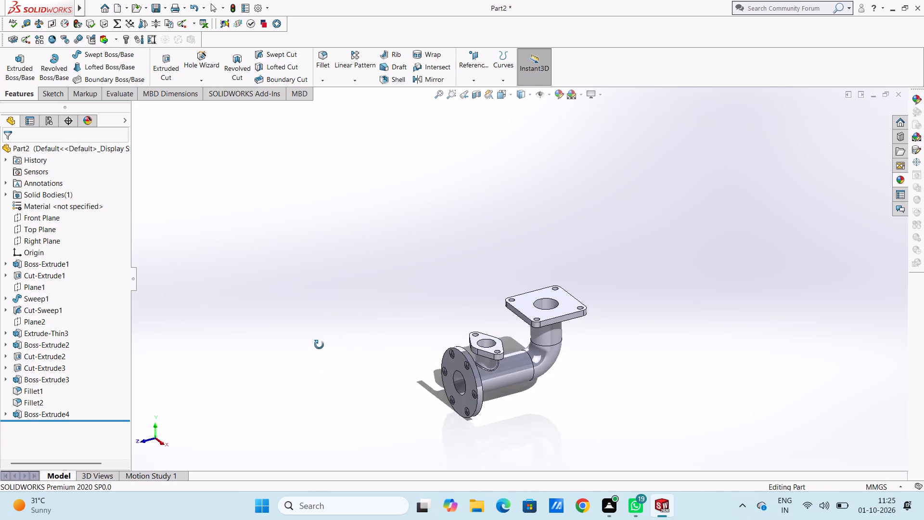
{"action": "middle_click_drag", "start_coordinate": [319, 345], "coordinate": [307, 343]}
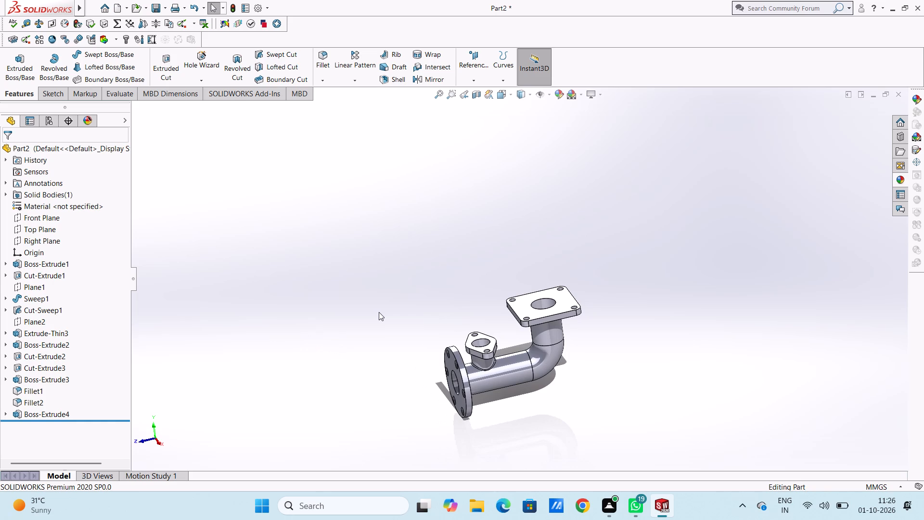
{"action": "middle_click_drag", "start_coordinate": [399, 310], "coordinate": [401, 326]}
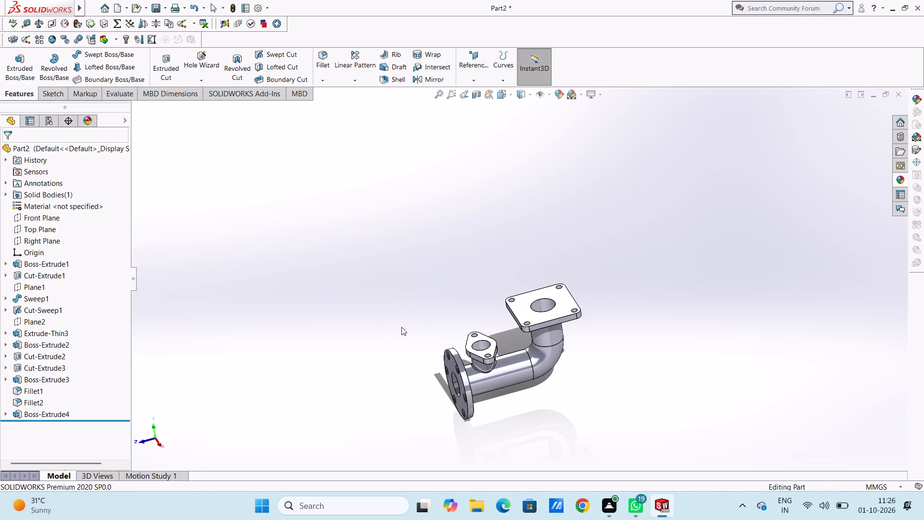
{"action": "key", "text": "ctrl+5"}
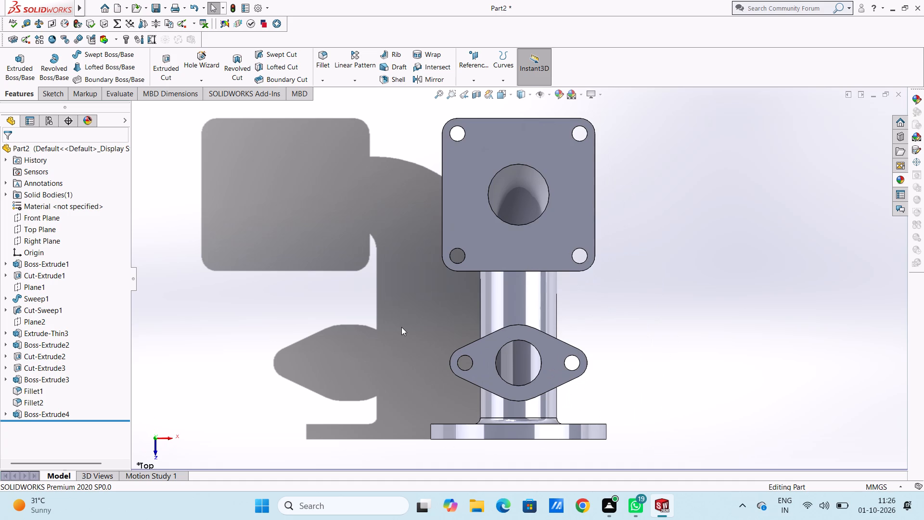
{"action": "scroll", "coordinate": [580, 142], "scroll_direction": "up", "scroll_amount": 1}
{"action": "scroll", "coordinate": [541, 164], "scroll_direction": "down", "scroll_amount": 2}
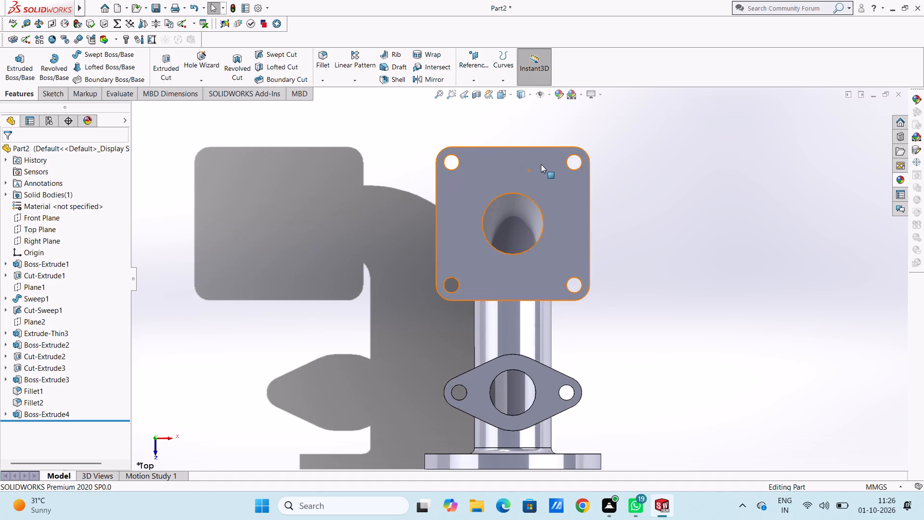
Sketch on the square flange's outer face, drawing 3.5 mm radius circles concentric with the two bolt holes along its upper edge.
{"action": "left_click", "coordinate": [515, 179]}
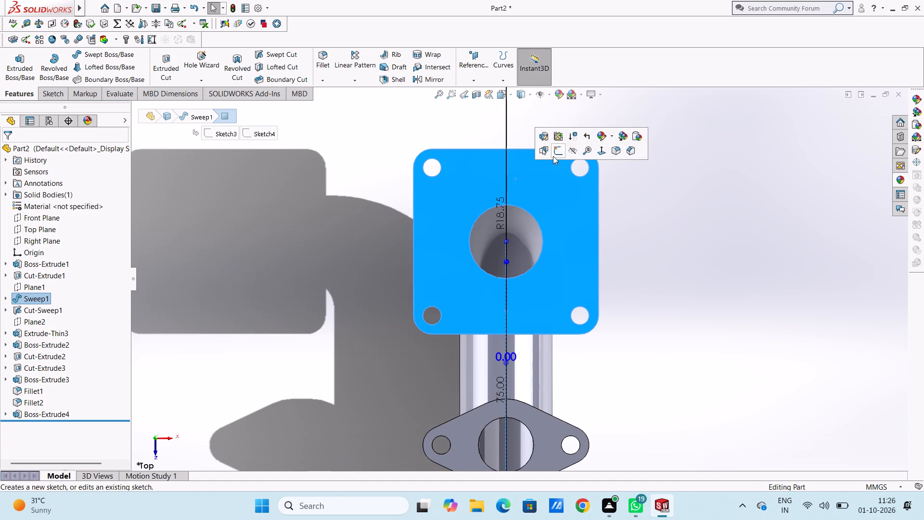
{"action": "left_click", "coordinate": [557, 150]}
{"action": "left_click", "coordinate": [558, 133]}
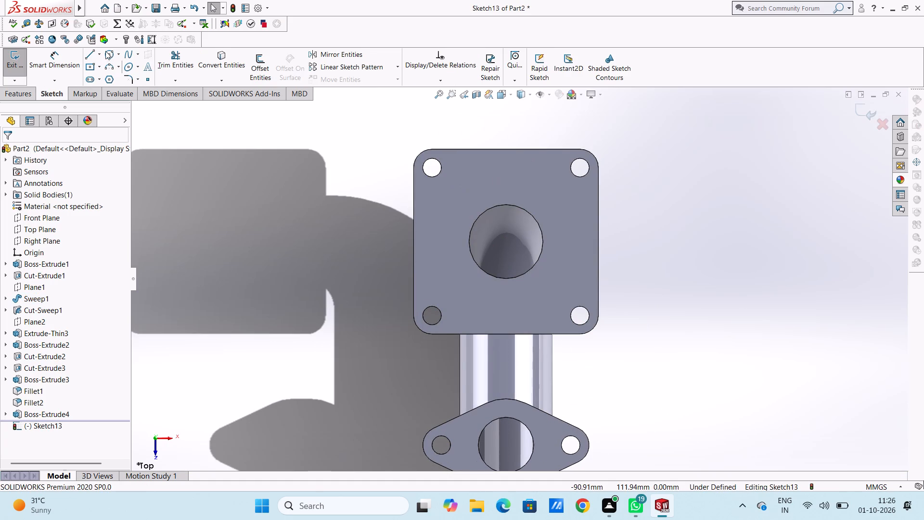
{"action": "left_click", "coordinate": [108, 52]}
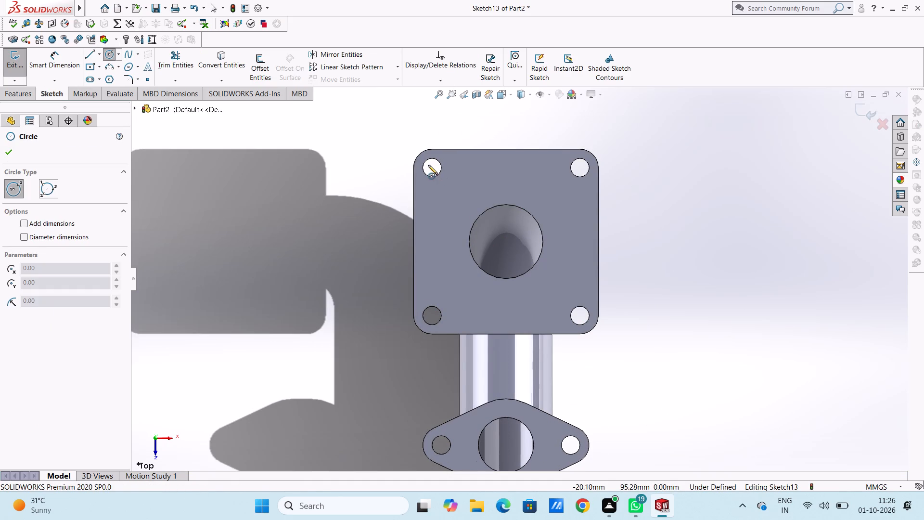
{"action": "scroll", "coordinate": [423, 158], "scroll_direction": "down", "scroll_amount": 3}
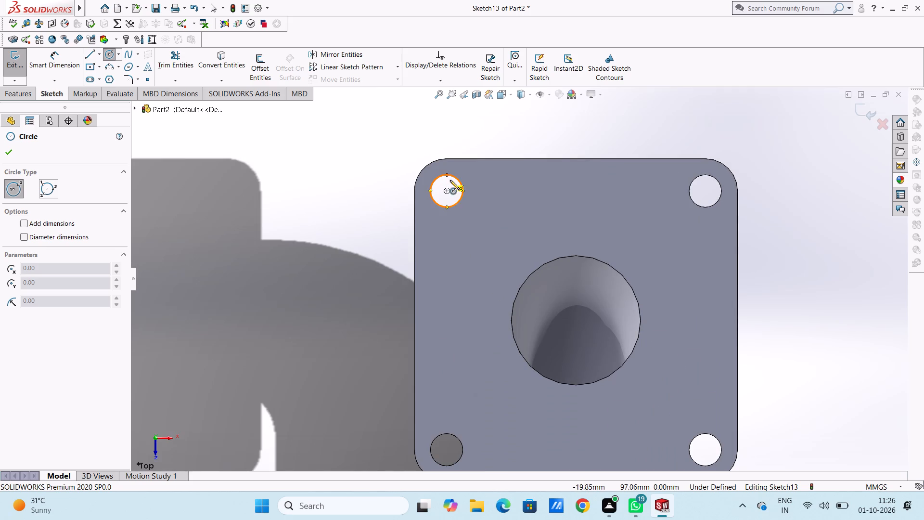
{"action": "left_click", "coordinate": [447, 190]}
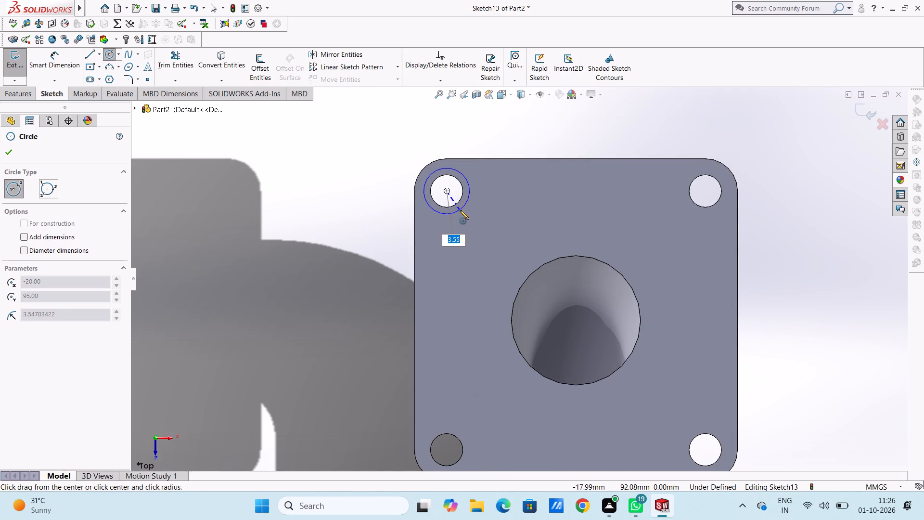
{"action": "type", "text": "3.5"}
{"action": "key", "text": "Return"}
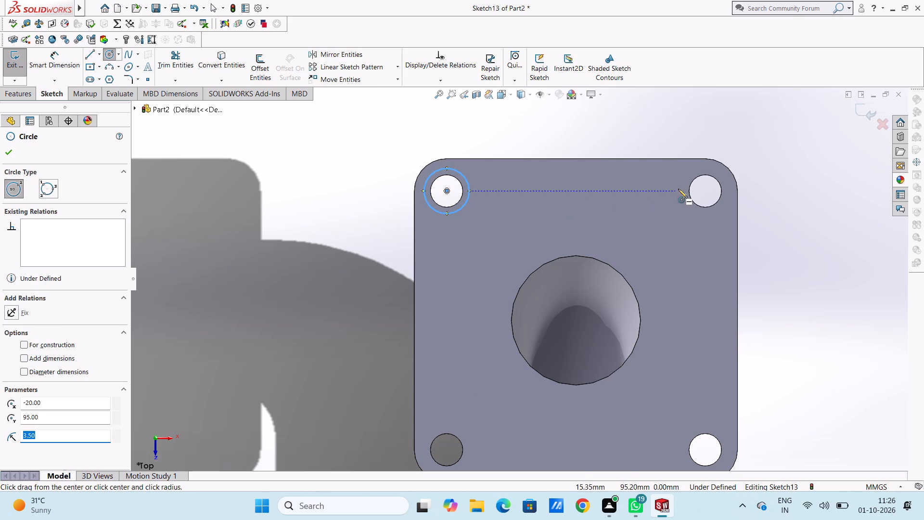
{"action": "left_click", "coordinate": [705, 189]}
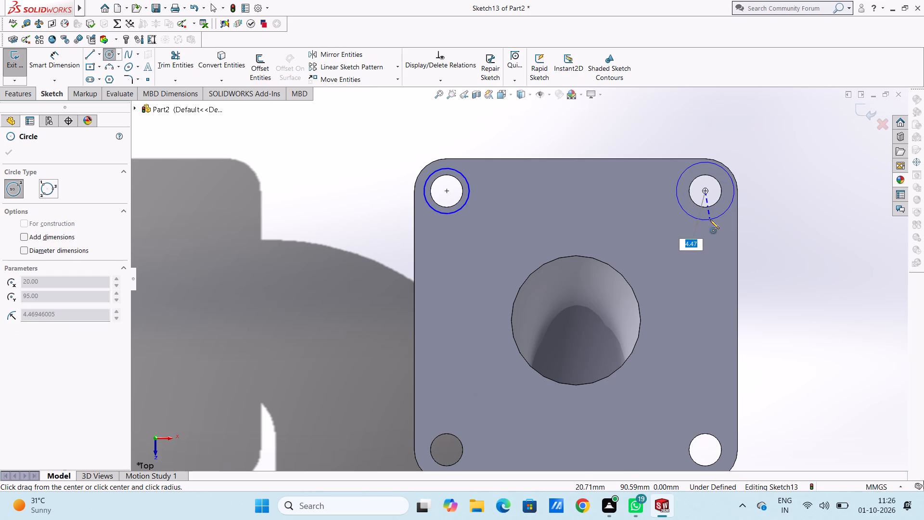
{"action": "type", "text": "3.5"}
{"action": "key", "text": "Return"}
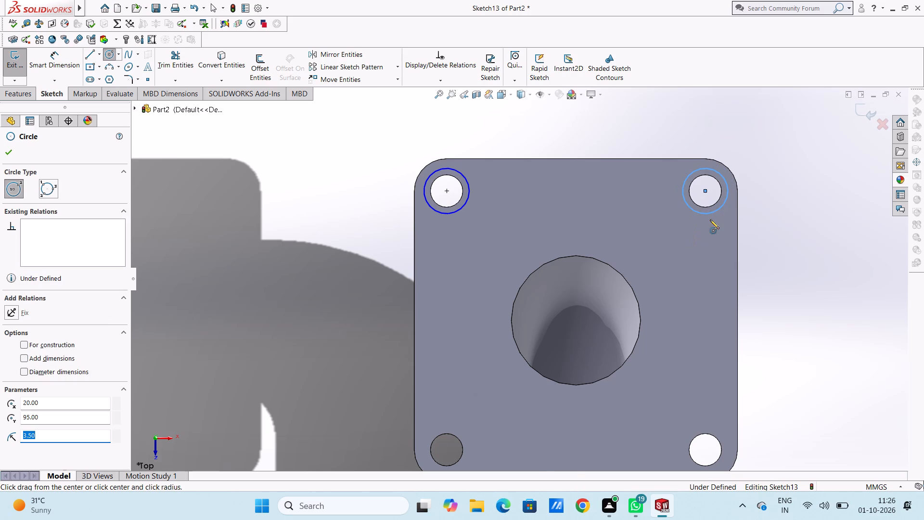
Draw 3.5 mm radius circles concentric with the two bolt holes along the square flange's lower edge.
{"action": "scroll", "coordinate": [710, 220], "scroll_direction": "up", "scroll_amount": 3}
{"action": "scroll", "coordinate": [633, 376], "scroll_direction": "down", "scroll_amount": 2}
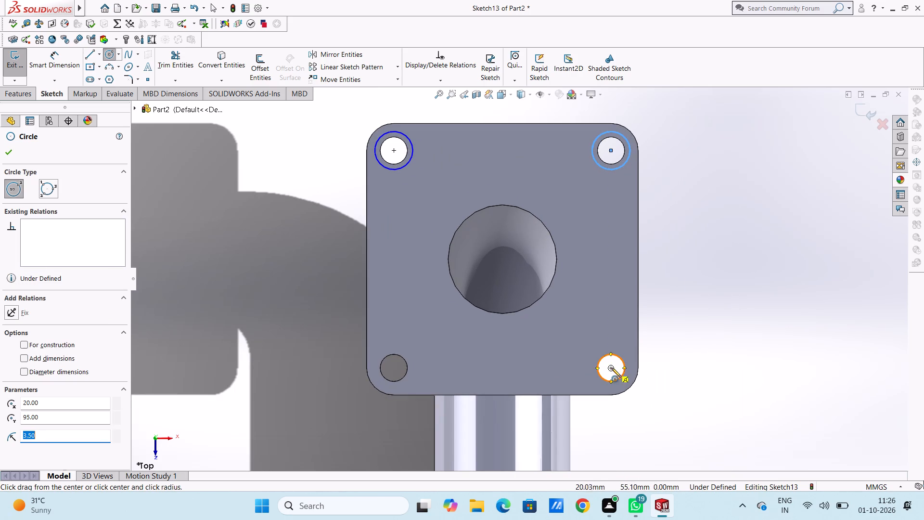
{"action": "left_click", "coordinate": [610, 367]}
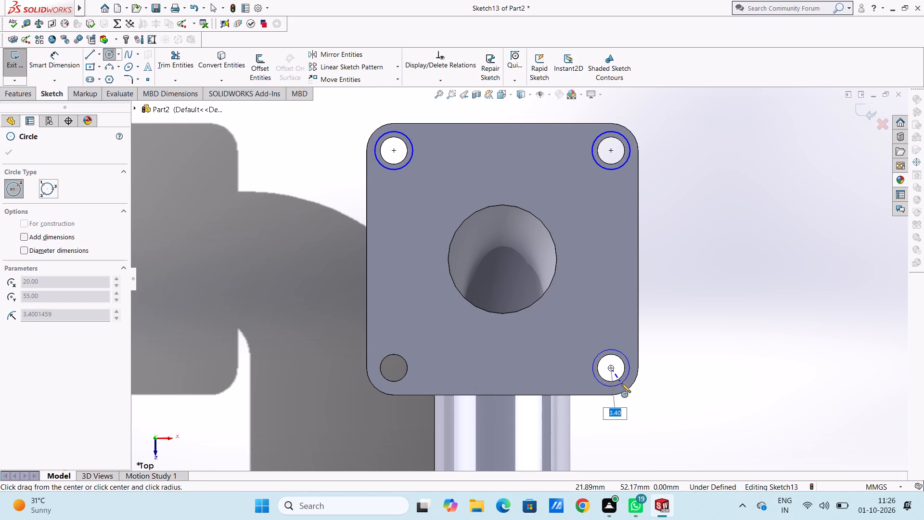
{"action": "type", "text": "3.5"}
{"action": "key", "text": "Return"}
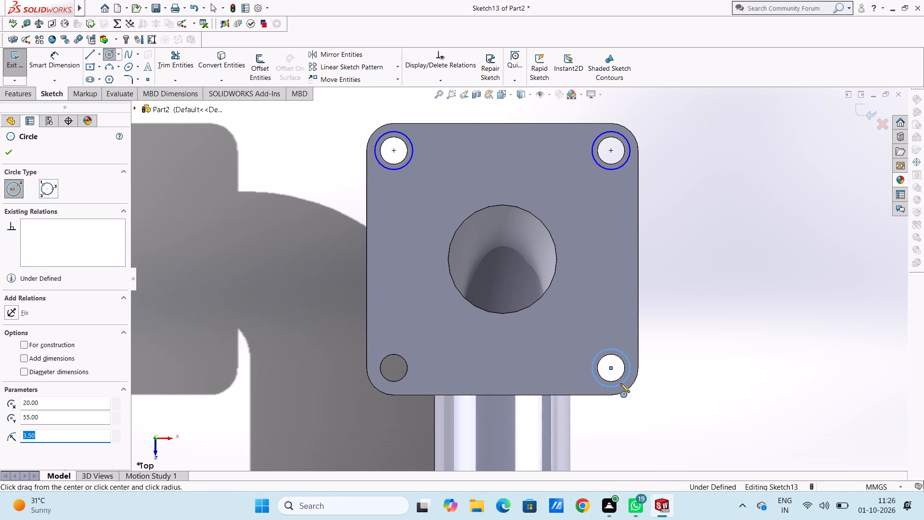
{"action": "left_click", "coordinate": [393, 368]}
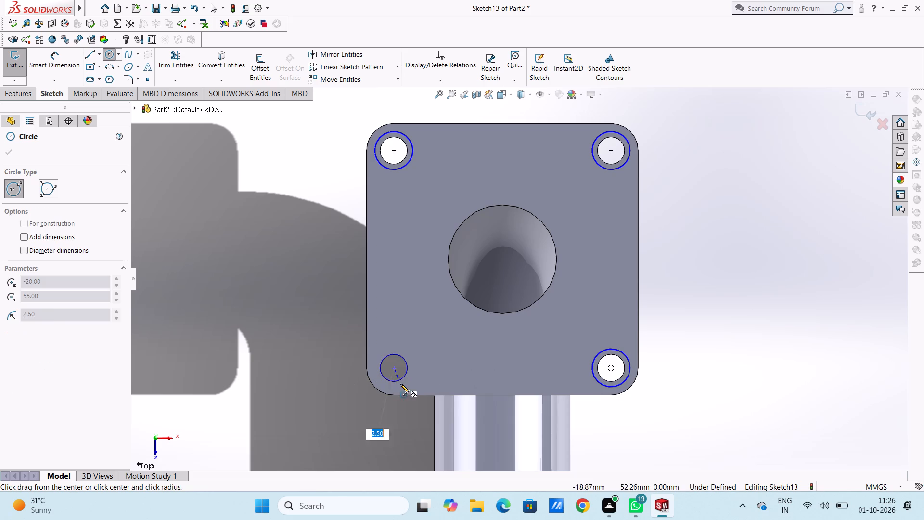
{"action": "type", "text": "3.5"}
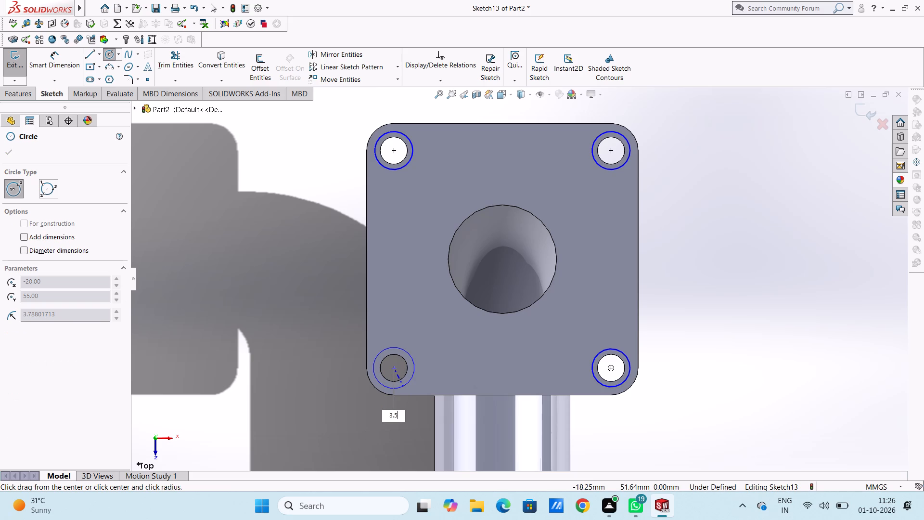
{"action": "key", "text": "Return"}
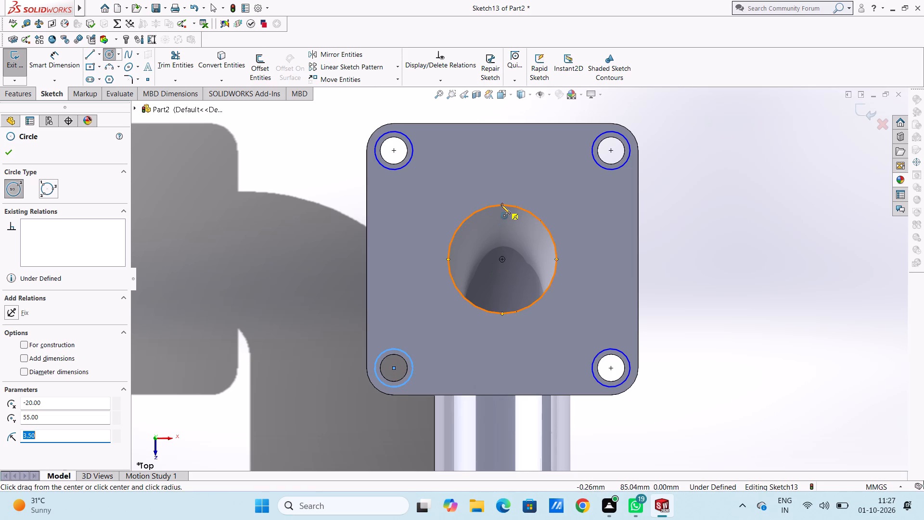
Draw a 12 mm radius circle concentric with the central bore of the square flange.
{"action": "left_click", "coordinate": [503, 259]}
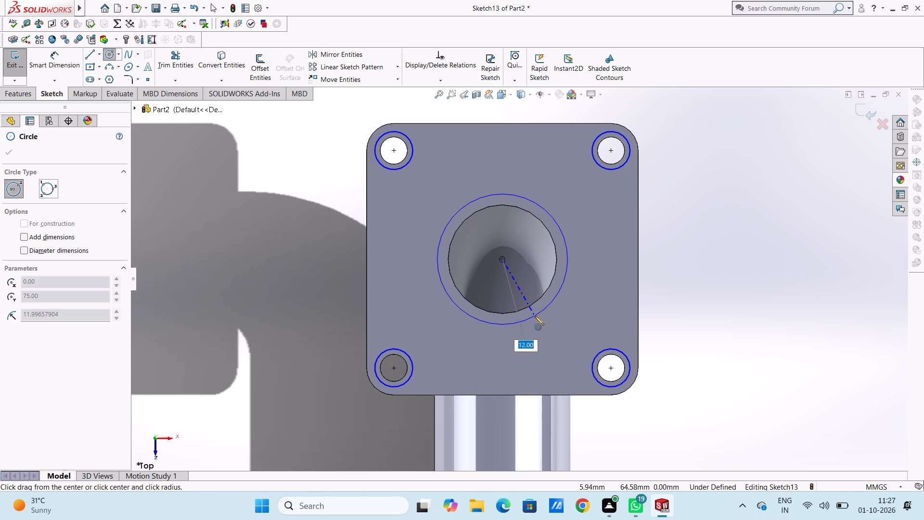
{"action": "type", "text": "12"}
{"action": "key", "text": "Return"}
{"action": "key", "text": "Escape"}
{"action": "key", "text": "Escape"}
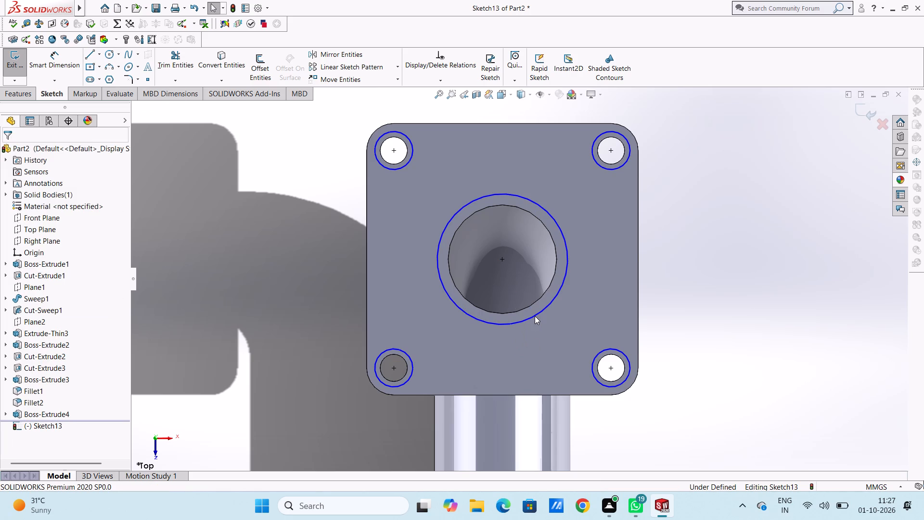
Dimension the diameters of the two new circles around the upper bolt holes at 7 mm each.
{"action": "scroll", "coordinate": [535, 316], "scroll_direction": "up", "scroll_amount": 1}
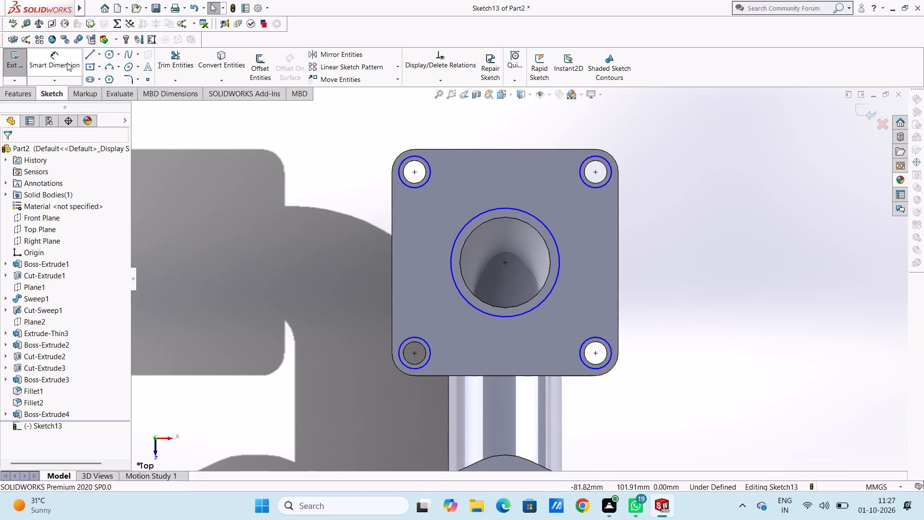
{"action": "left_click", "coordinate": [67, 63]}
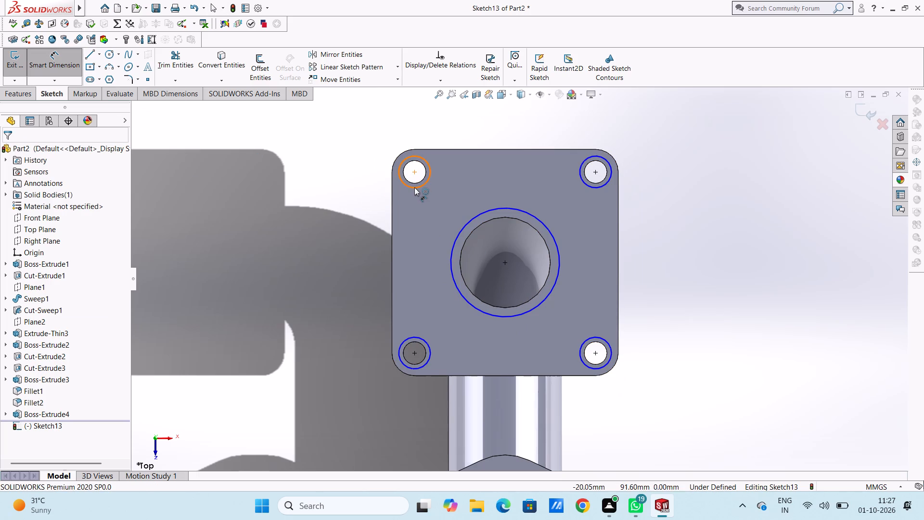
{"action": "left_click", "coordinate": [414, 187]}
{"action": "left_click", "coordinate": [247, 332]}
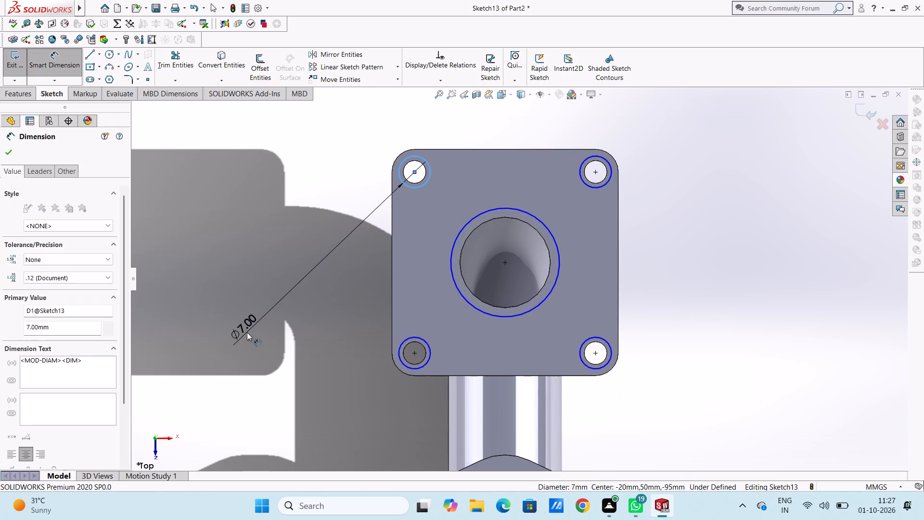
{"action": "left_click", "coordinate": [208, 320]}
{"action": "left_click", "coordinate": [259, 267]}
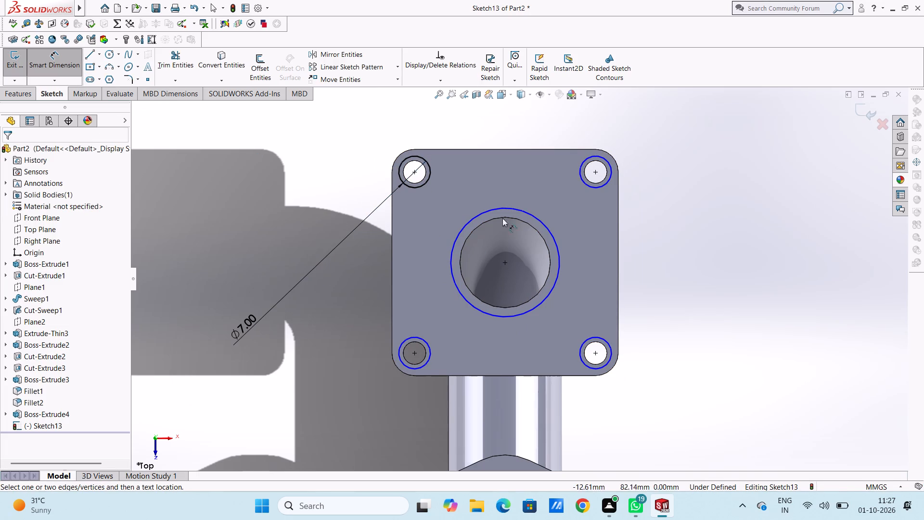
{"action": "left_click", "coordinate": [585, 186]}
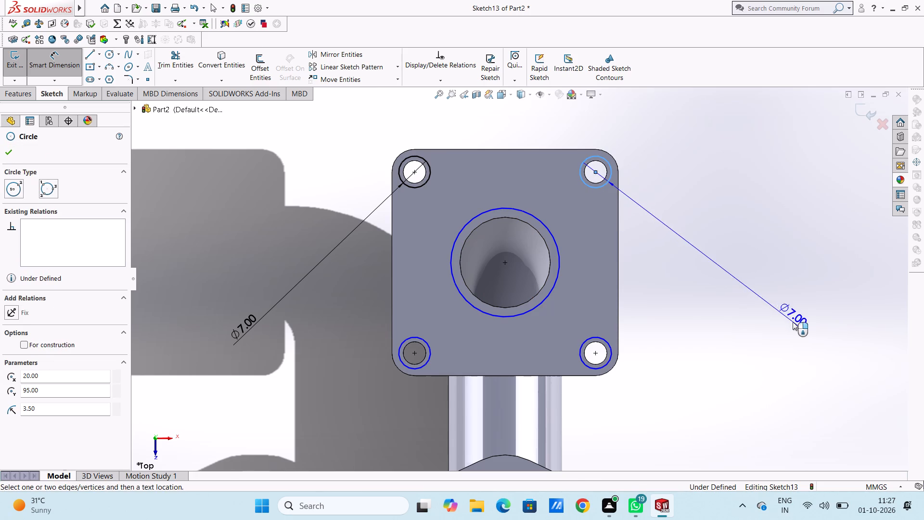
{"action": "left_click", "coordinate": [797, 330]}
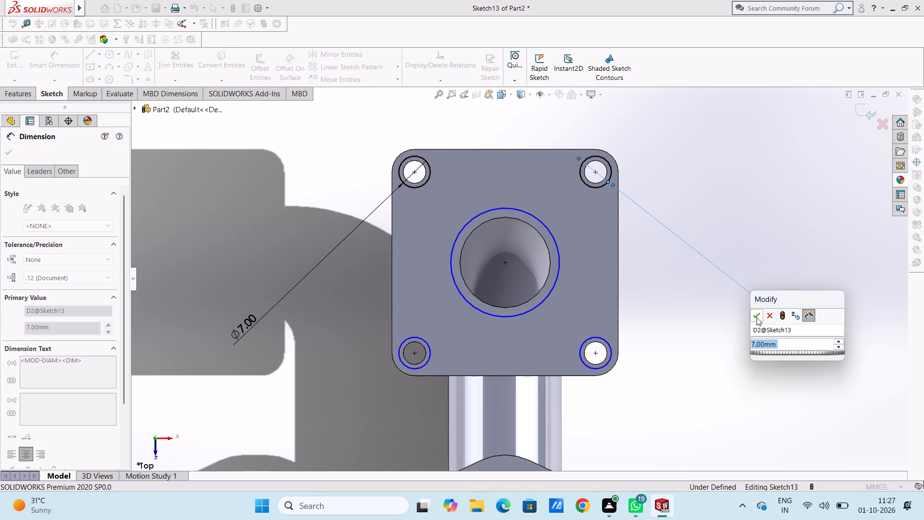
{"action": "left_click", "coordinate": [756, 317]}
{"action": "left_click", "coordinate": [738, 314]}
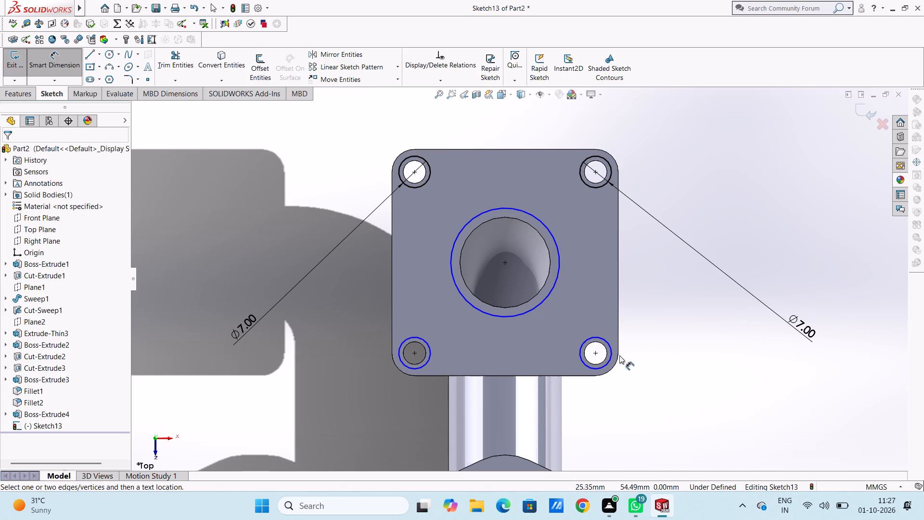
Dimension the diameters of the two new circles around the lower bolt holes at 7 mm each.
{"action": "left_click", "coordinate": [611, 354]}
{"action": "left_click", "coordinate": [841, 269]}
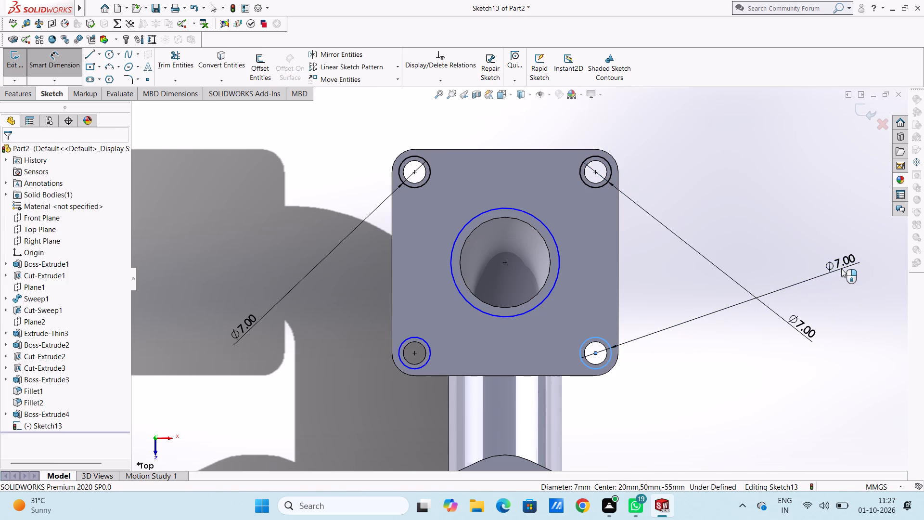
{"action": "left_click", "coordinate": [798, 258]}
{"action": "left_click", "coordinate": [781, 259]}
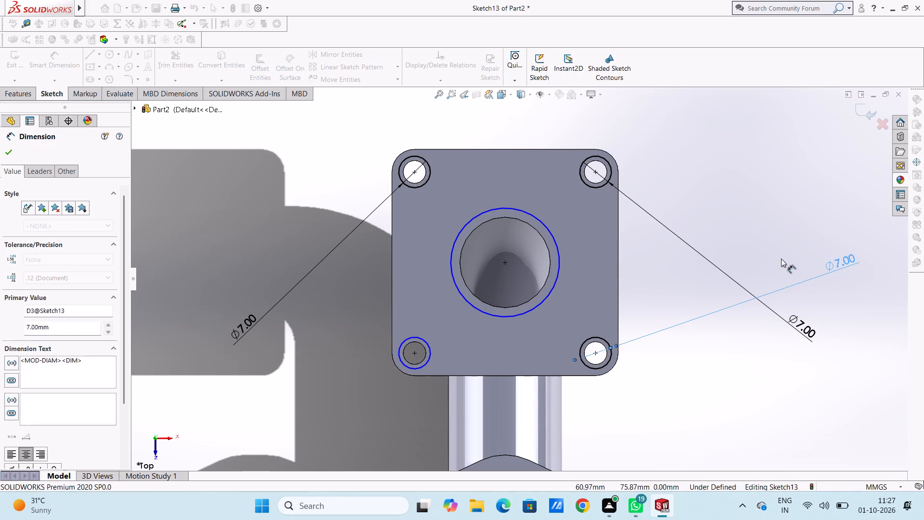
{"action": "left_click", "coordinate": [426, 342]}
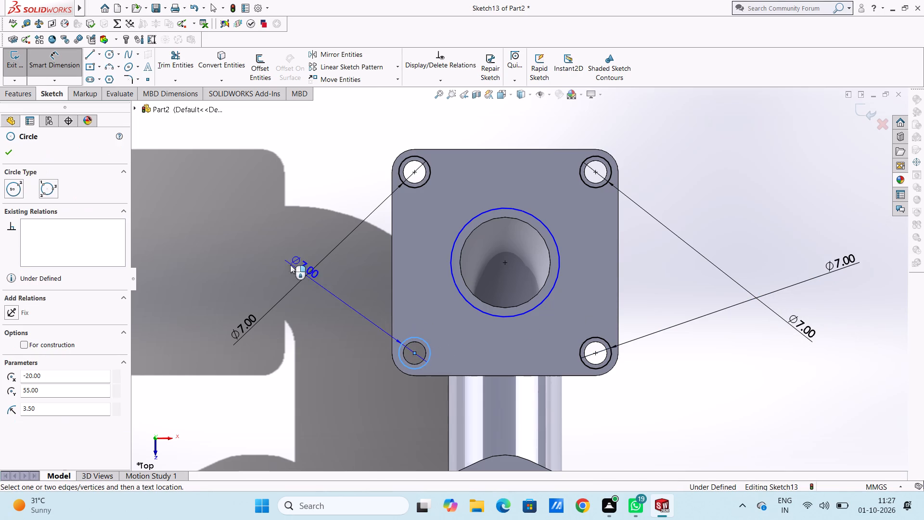
{"action": "left_click", "coordinate": [234, 233]}
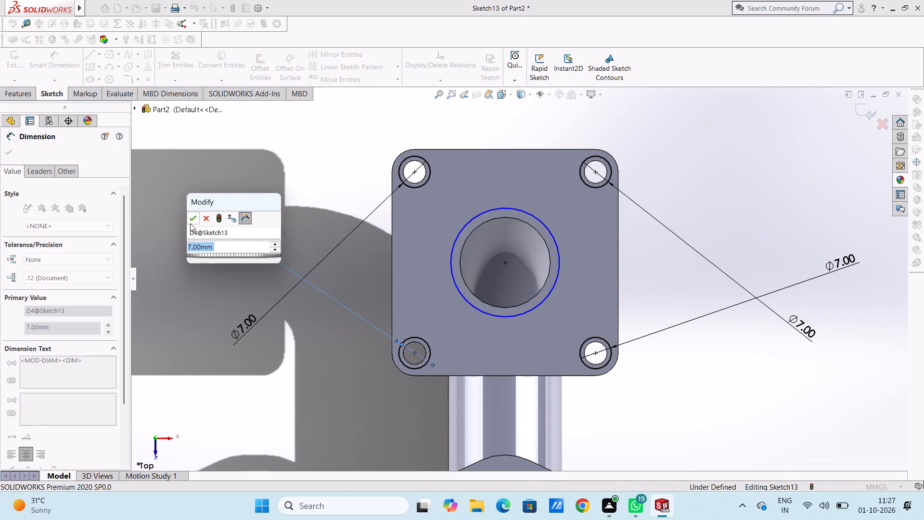
{"action": "left_click", "coordinate": [190, 223]}
{"action": "left_click", "coordinate": [249, 278]}
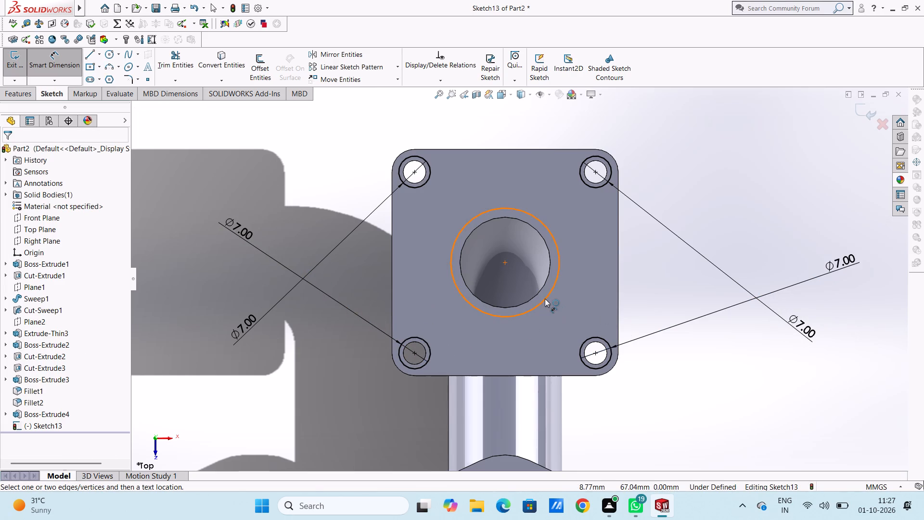
Dimension the diameter of the new circle around the central bore at 24 mm.
{"action": "left_click", "coordinate": [545, 299]}
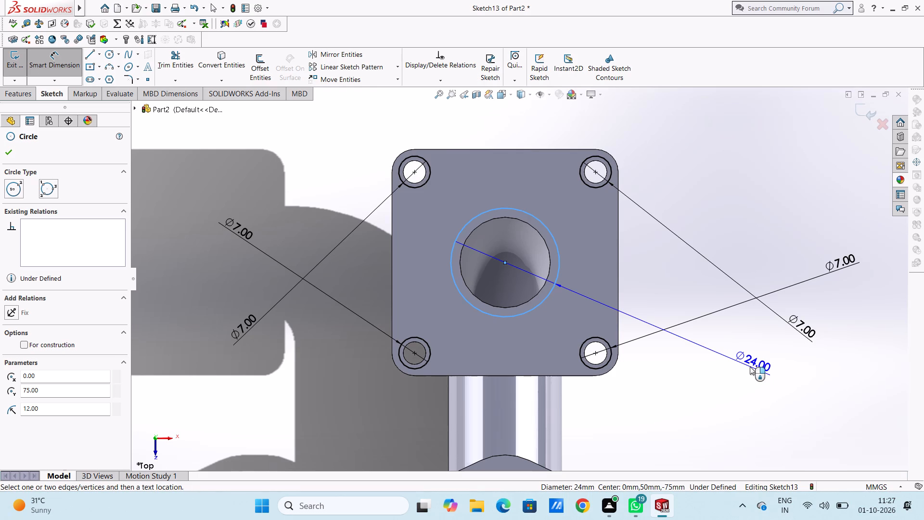
{"action": "left_click", "coordinate": [760, 371]}
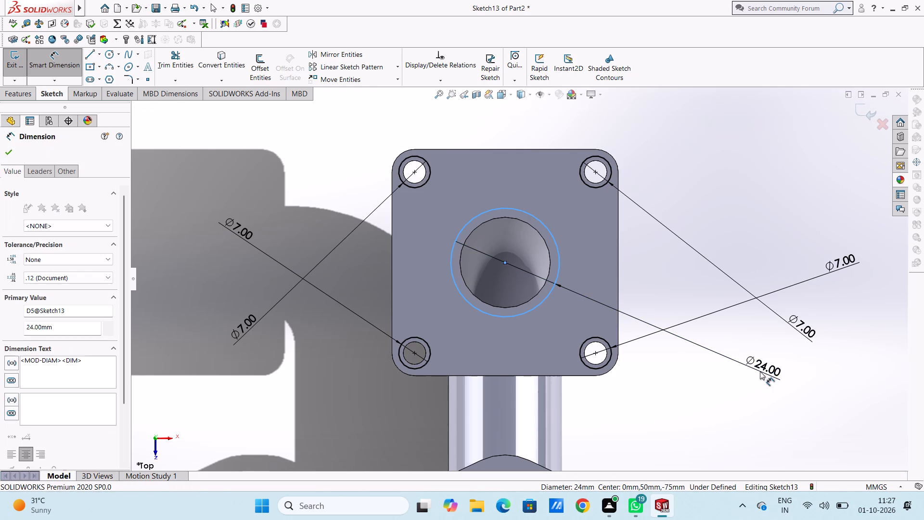
{"action": "left_click", "coordinate": [716, 358]}
{"action": "left_click", "coordinate": [691, 289]}
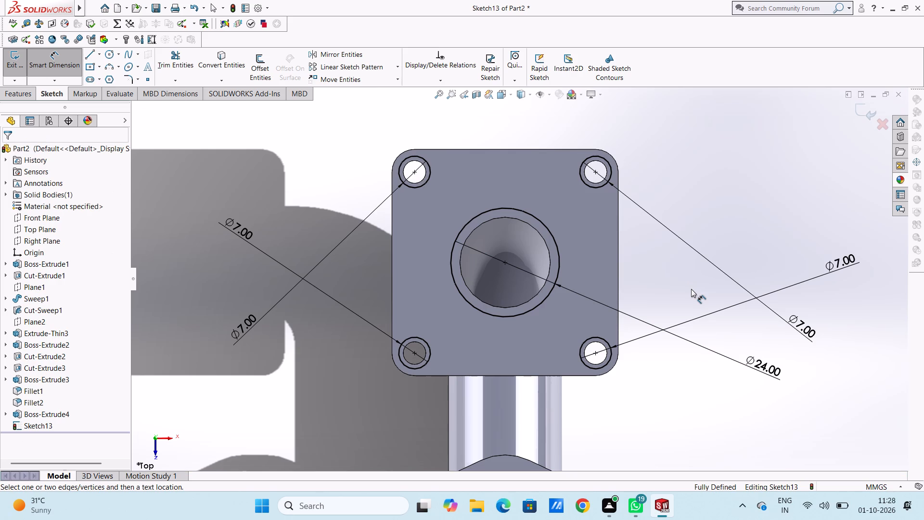
Cut the five concentric circles 2 mm deep into the square flange with a 45° inward draft, countersinking the bolt holes and bore.
{"action": "middle_click_drag", "start_coordinate": [691, 288], "coordinate": [660, 259]}
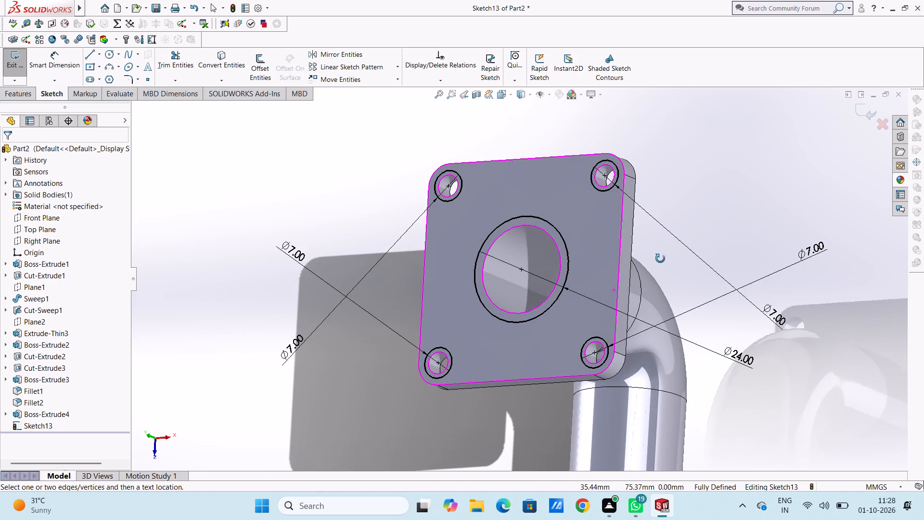
{"action": "middle_click_drag", "start_coordinate": [660, 259], "coordinate": [656, 265]}
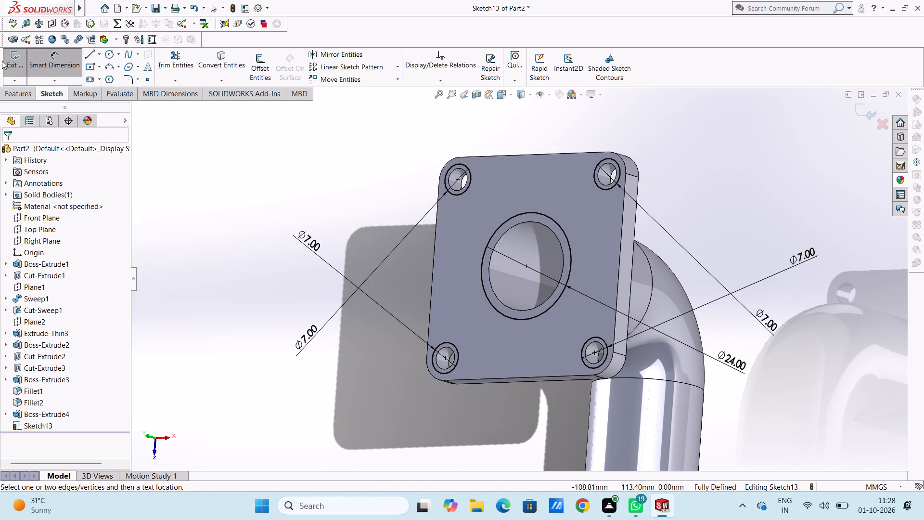
{"action": "left_click", "coordinate": [41, 68]}
{"action": "left_click", "coordinate": [19, 95]}
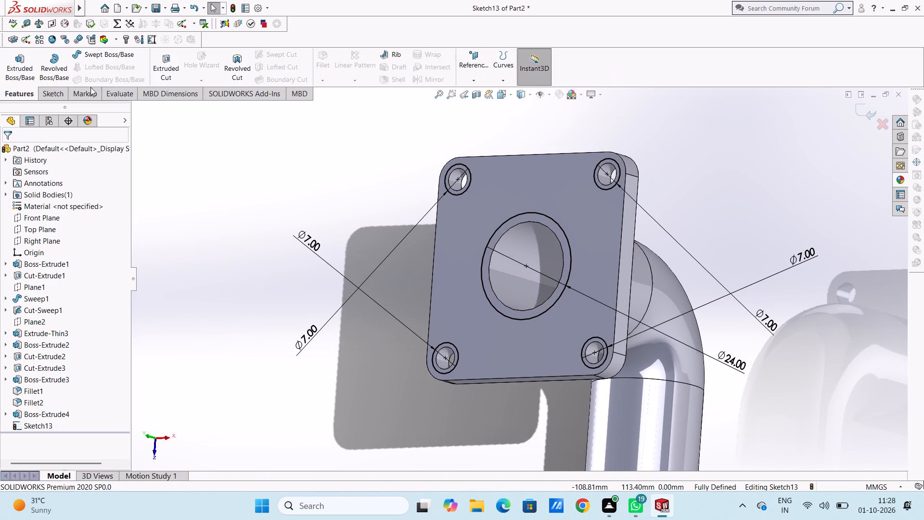
{"action": "left_click", "coordinate": [165, 62]}
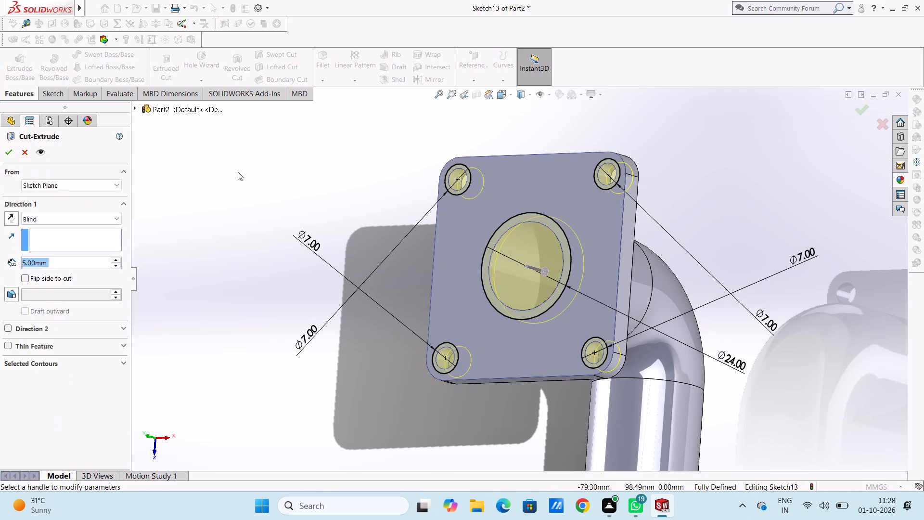
{"action": "key", "text": "2"}
{"action": "key", "text": "Return"}
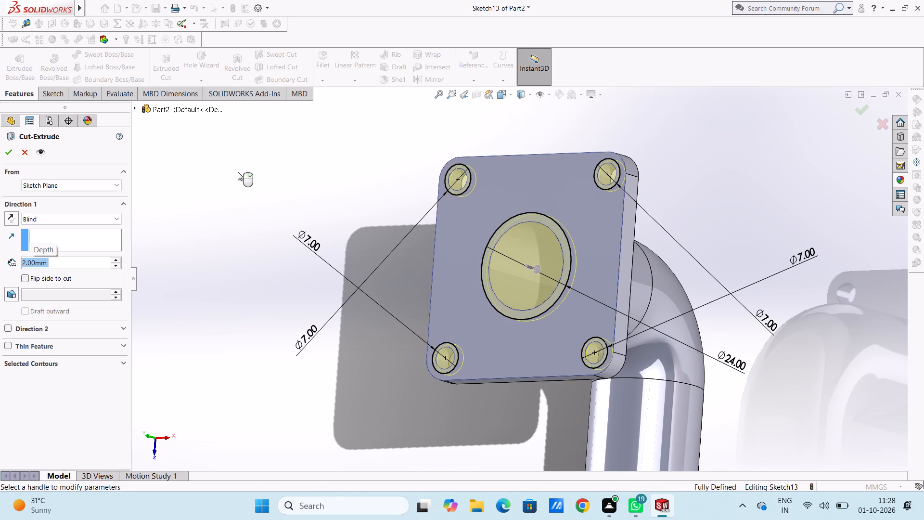
{"action": "left_click", "coordinate": [11, 290]}
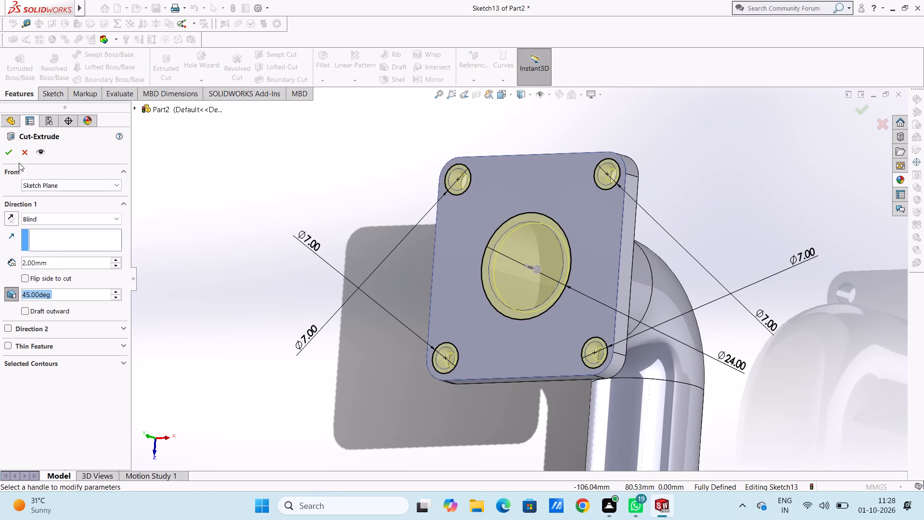
{"action": "left_click", "coordinate": [12, 153]}
{"action": "left_click", "coordinate": [184, 192]}
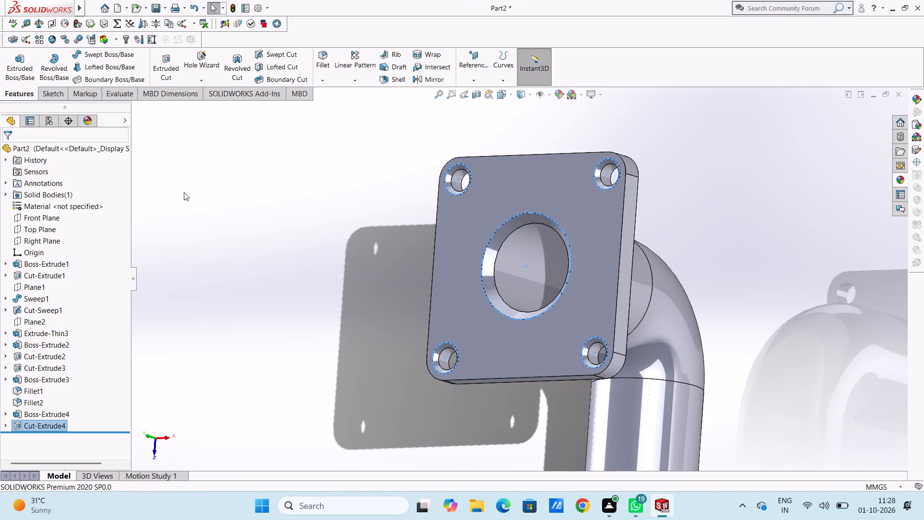
Examine the countersunk square flange and the whole pipe elbow with its branch and round flange from several angles.
{"action": "middle_click_drag", "start_coordinate": [208, 220], "coordinate": [201, 180]}
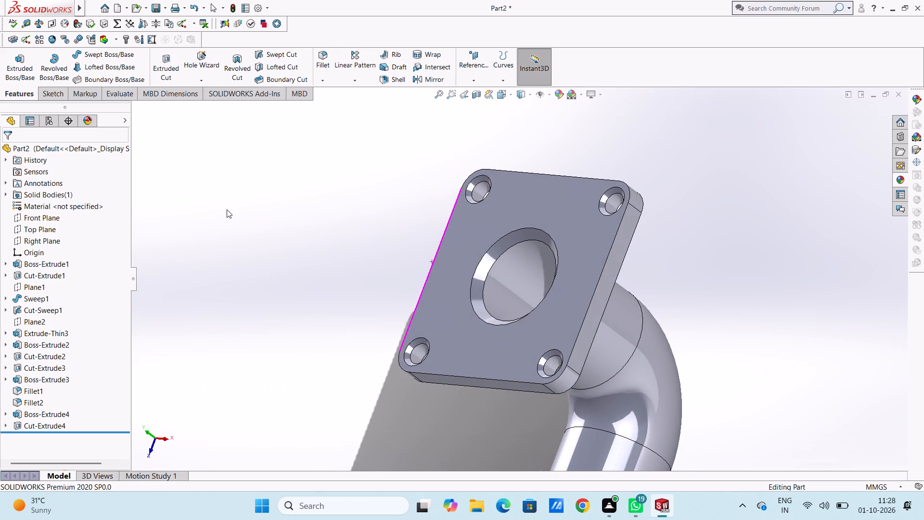
{"action": "scroll", "coordinate": [272, 261], "scroll_direction": "up", "scroll_amount": 4}
{"action": "middle_click_drag", "start_coordinate": [299, 278], "coordinate": [312, 274]}
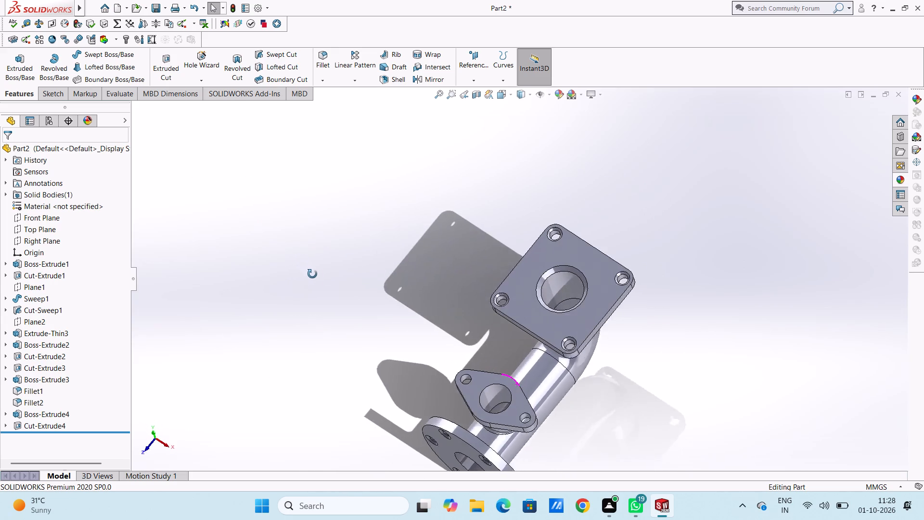
{"action": "middle_click_drag", "start_coordinate": [312, 274], "coordinate": [334, 285]}
{"action": "scroll", "coordinate": [539, 295], "scroll_direction": "down", "scroll_amount": 5}
{"action": "scroll", "coordinate": [751, 254], "scroll_direction": "up", "scroll_amount": 3}
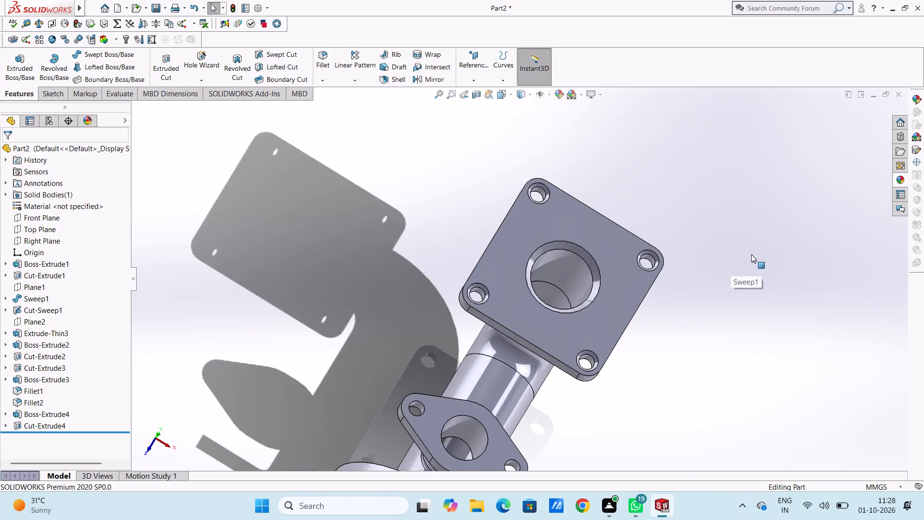
{"action": "middle_click_drag", "start_coordinate": [715, 310], "coordinate": [672, 316]}
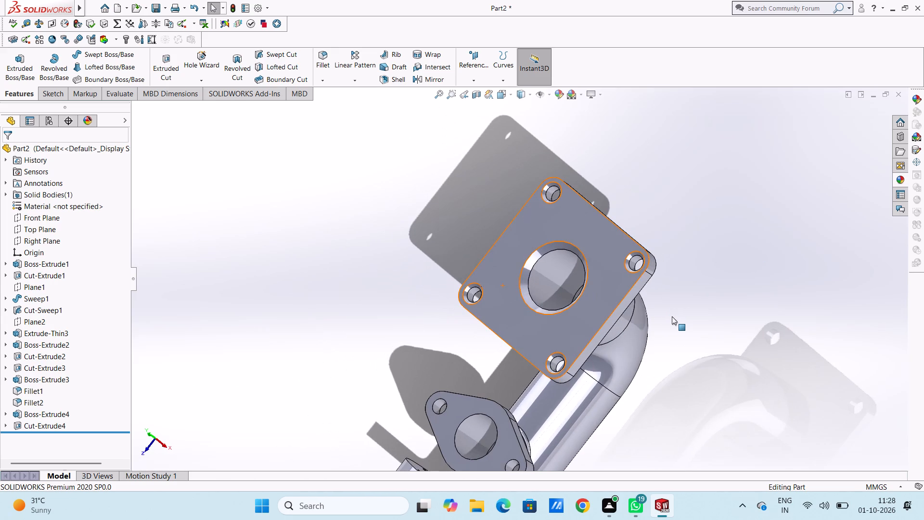
{"action": "middle_click_drag", "start_coordinate": [672, 316], "coordinate": [680, 292]}
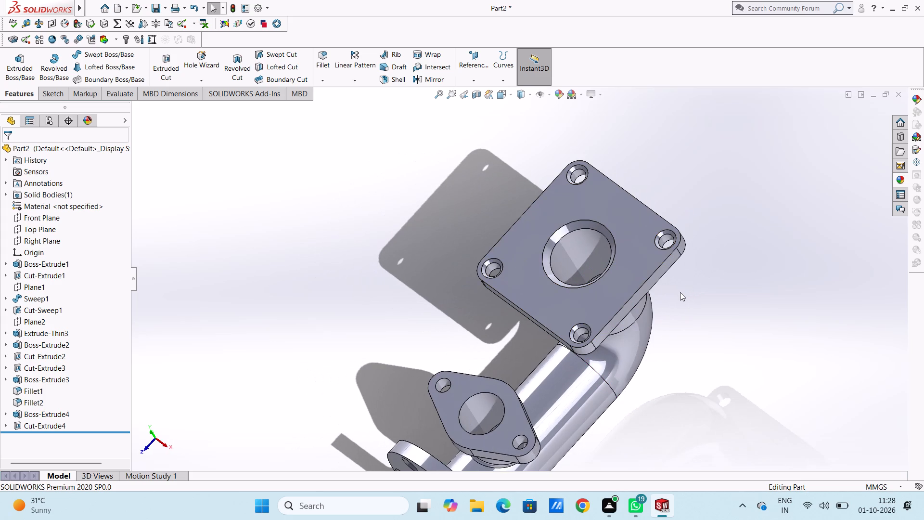
{"action": "scroll", "coordinate": [709, 330], "scroll_direction": "up", "scroll_amount": 4}
{"action": "middle_click_drag", "start_coordinate": [604, 393], "coordinate": [616, 332]}
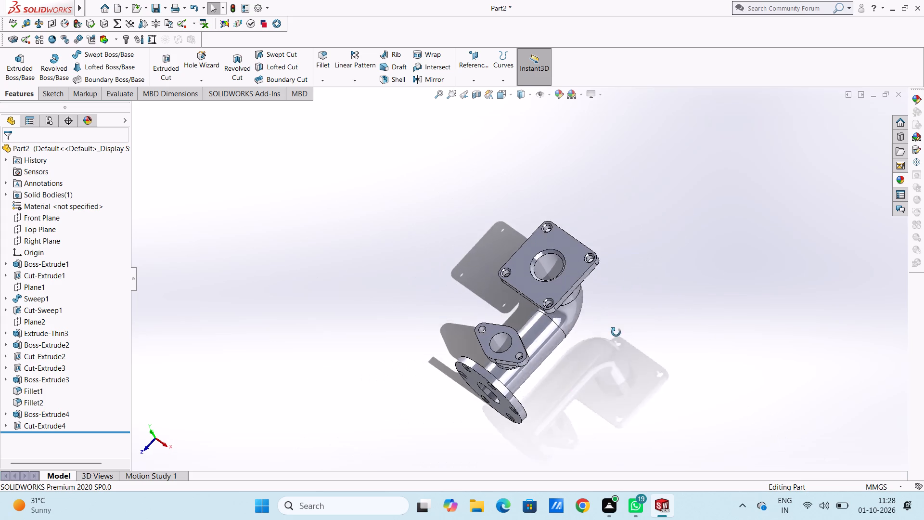
{"action": "middle_click_drag", "start_coordinate": [616, 332], "coordinate": [599, 202]}
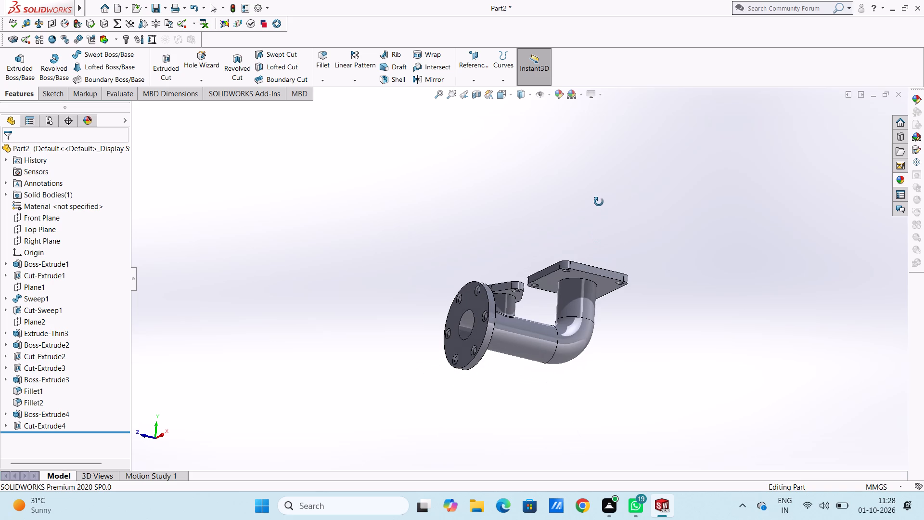
{"action": "middle_click_drag", "start_coordinate": [599, 202], "coordinate": [603, 186]}
{"action": "middle_click", "coordinate": [603, 186]}
{"action": "middle_click", "coordinate": [603, 186]}
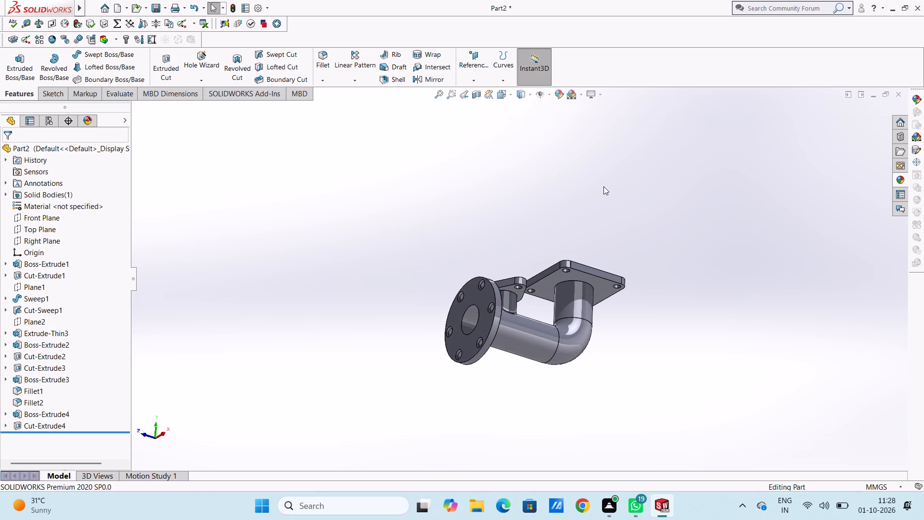
{"action": "middle_click", "coordinate": [603, 186]}
{"action": "middle_click_drag", "start_coordinate": [603, 186], "coordinate": [614, 291]}
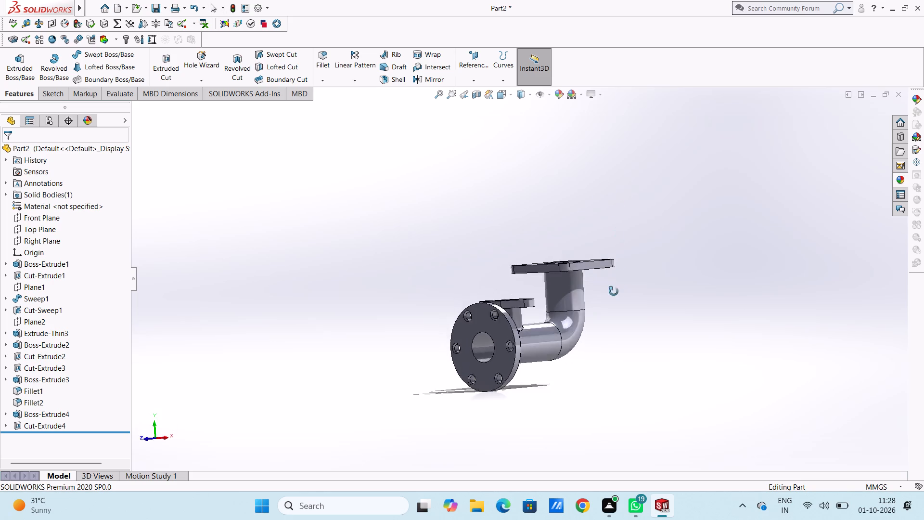
{"action": "middle_click_drag", "start_coordinate": [614, 291], "coordinate": [583, 326]}
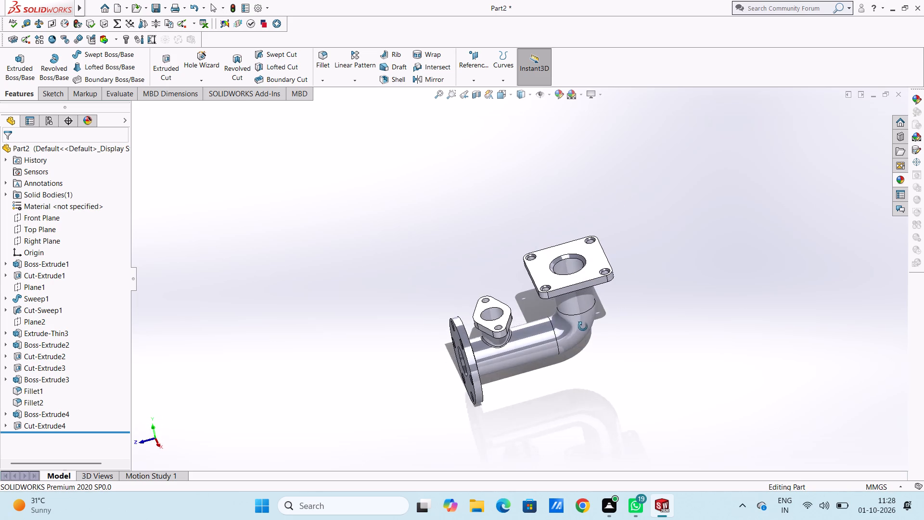
{"action": "middle_click_drag", "start_coordinate": [583, 326], "coordinate": [590, 333]}
{"action": "middle_click_drag", "start_coordinate": [585, 412], "coordinate": [587, 404]}
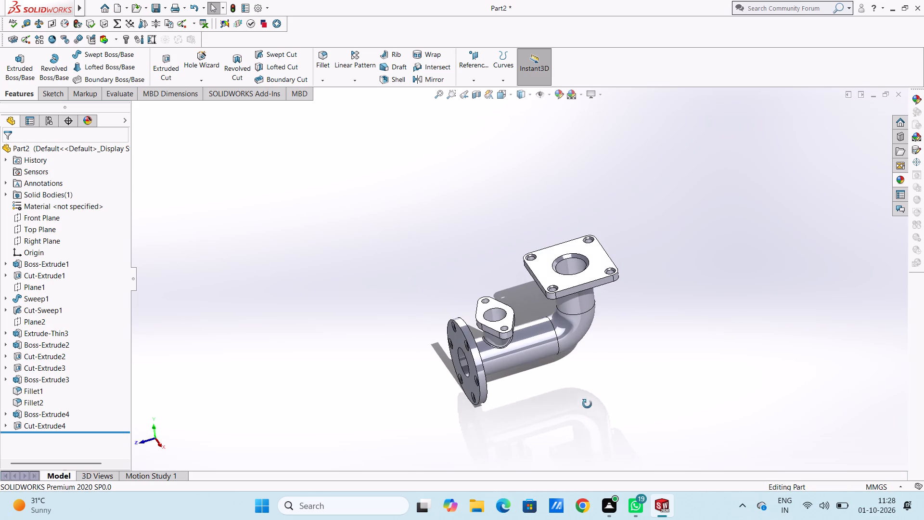
{"action": "middle_click_drag", "start_coordinate": [587, 404], "coordinate": [594, 321]}
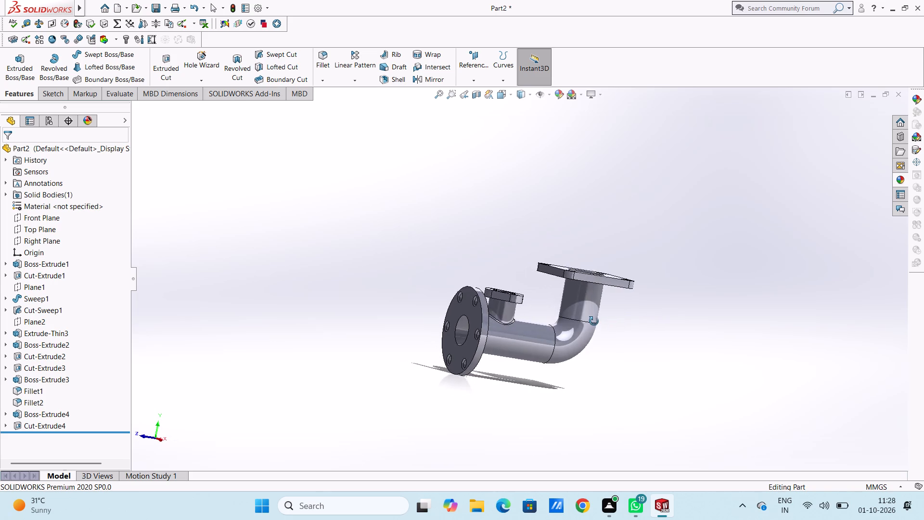
{"action": "middle_click_drag", "start_coordinate": [594, 321], "coordinate": [562, 339]}
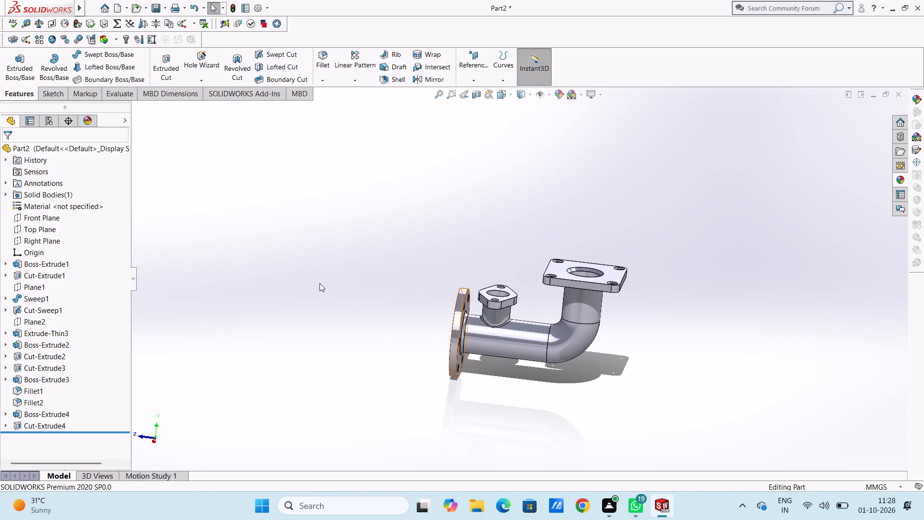
Start a section view on the Front Plane and rotate the cutting plane roughly a quarter turn about the vertical axis, slicing the elbow lengthwise.
{"action": "key", "text": "ctrl+4"}
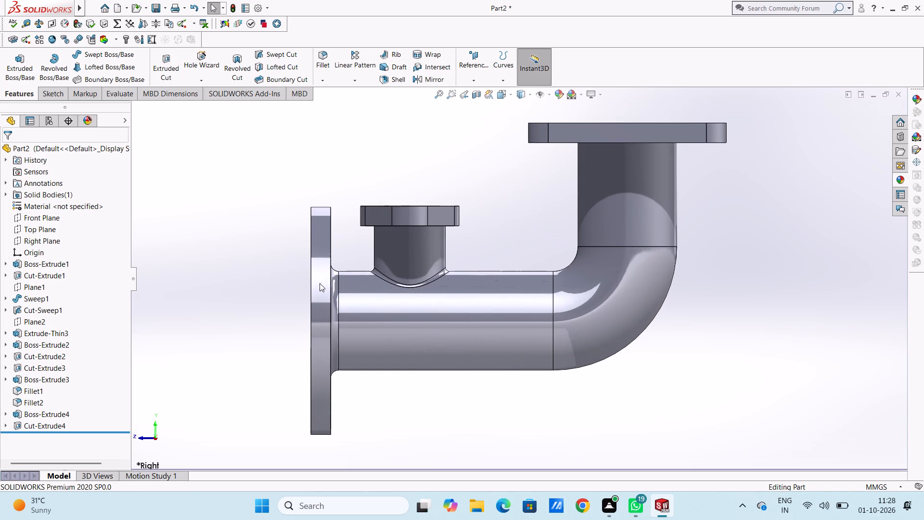
{"action": "scroll", "coordinate": [320, 283], "scroll_direction": "up", "scroll_amount": 2}
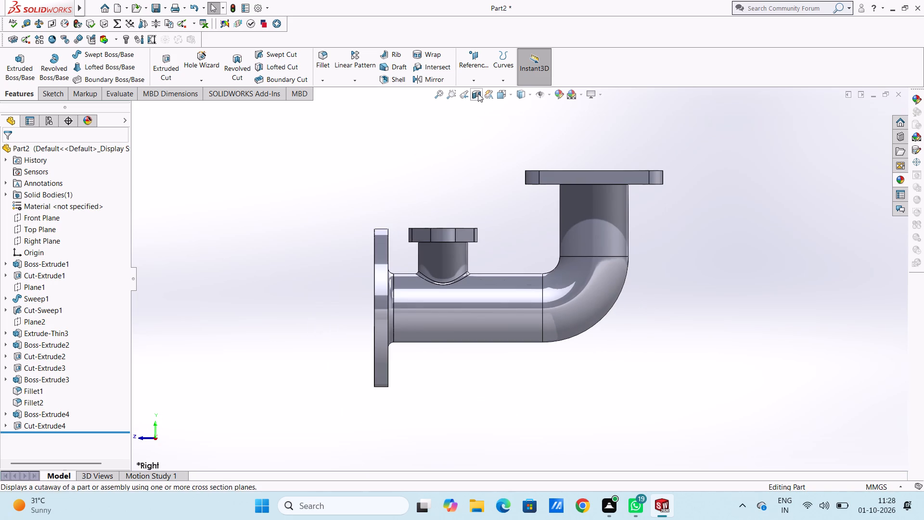
{"action": "left_click", "coordinate": [478, 93]}
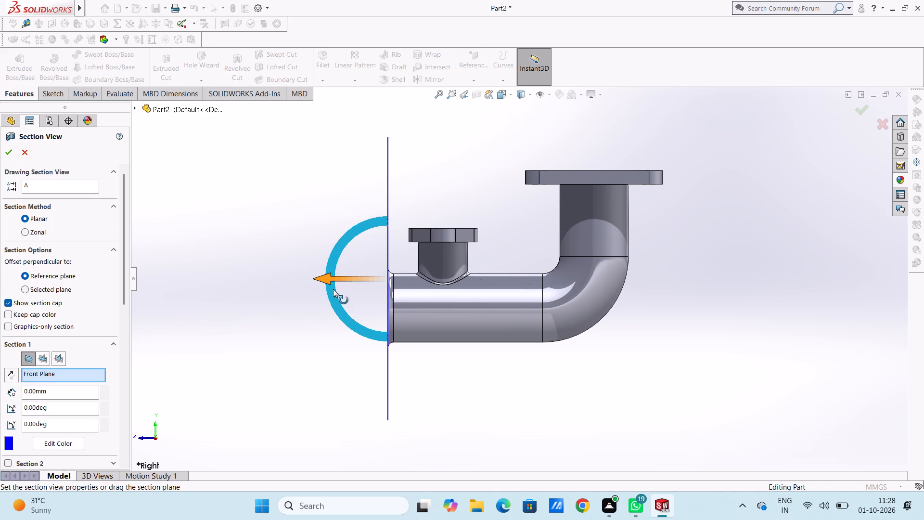
{"action": "middle_click_drag", "start_coordinate": [280, 246], "coordinate": [297, 249]}
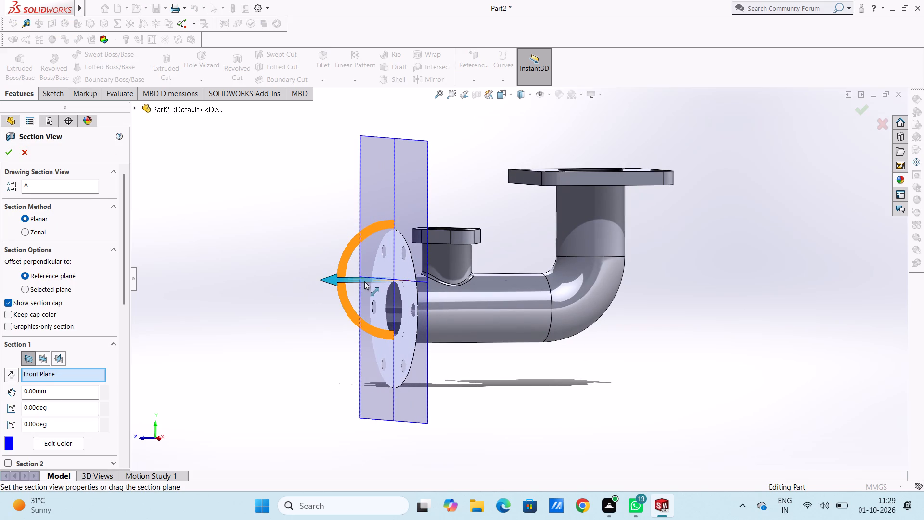
{"action": "middle_click_drag", "start_coordinate": [302, 282], "coordinate": [332, 297]}
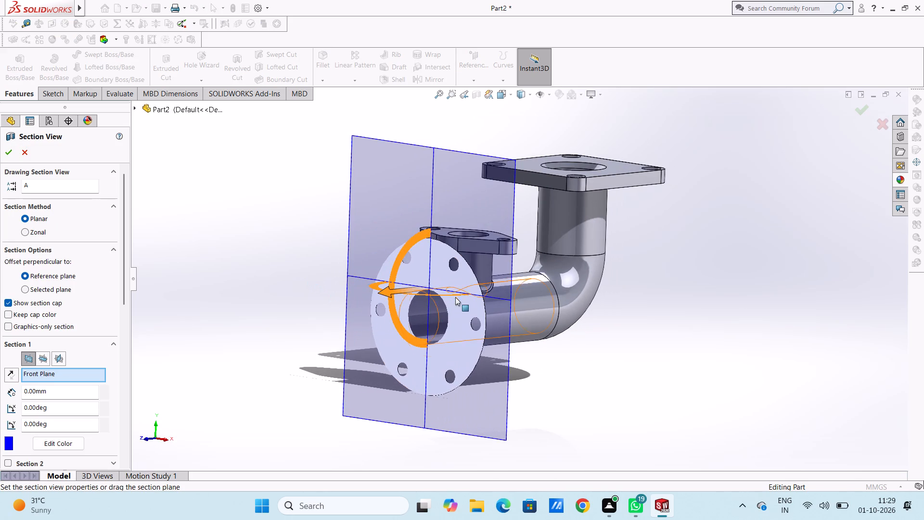
{"action": "left_click_drag", "start_coordinate": [435, 296], "coordinate": [508, 292]}
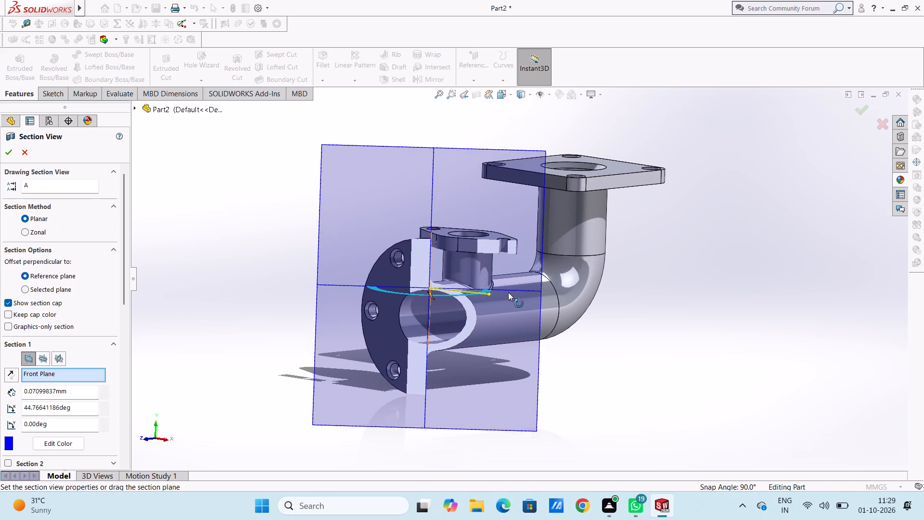
{"action": "left_click_drag", "start_coordinate": [508, 292], "coordinate": [573, 263]}
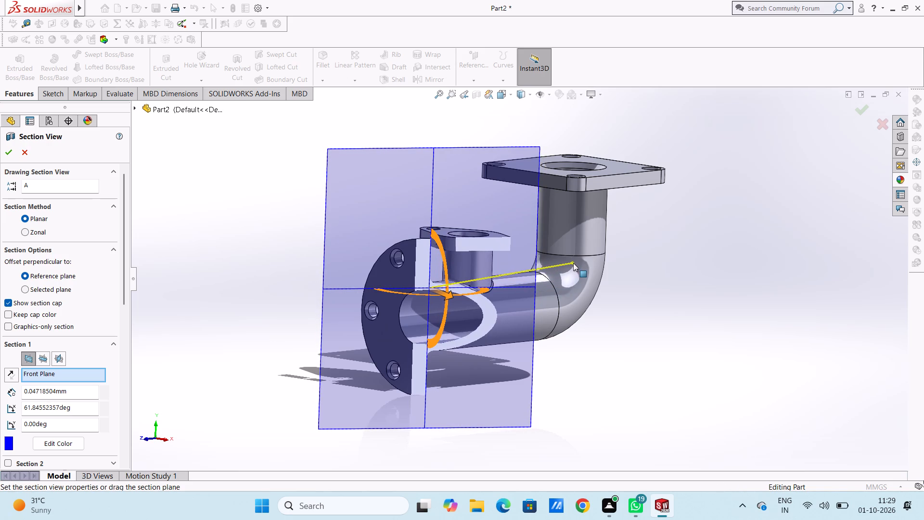
{"action": "left_click_drag", "start_coordinate": [573, 263], "coordinate": [579, 260]}
{"action": "middle_click_drag", "start_coordinate": [629, 308], "coordinate": [580, 313]}
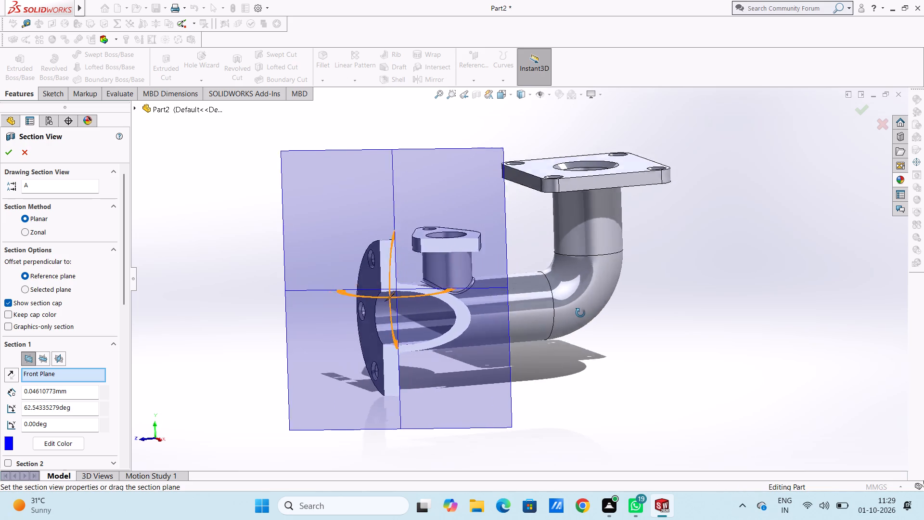
{"action": "middle_click_drag", "start_coordinate": [580, 313], "coordinate": [589, 301]}
{"action": "middle_click_drag", "start_coordinate": [592, 349], "coordinate": [653, 363]}
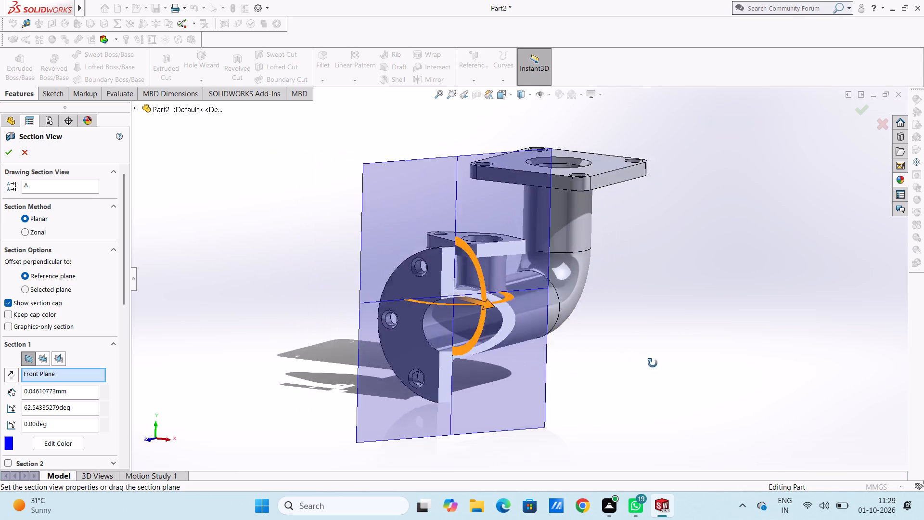
{"action": "middle_click_drag", "start_coordinate": [653, 363], "coordinate": [660, 369]}
{"action": "left_click_drag", "start_coordinate": [467, 314], "coordinate": [477, 317]}
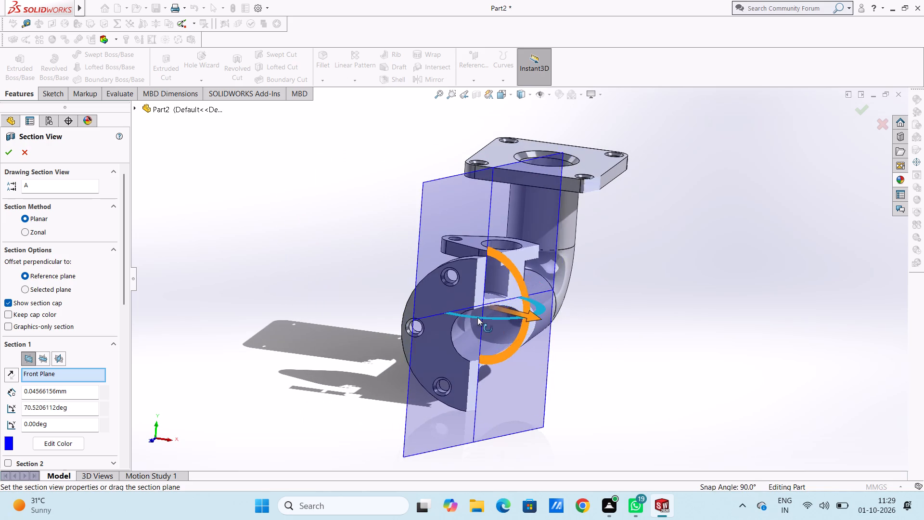
{"action": "left_click_drag", "start_coordinate": [477, 317], "coordinate": [475, 319]}
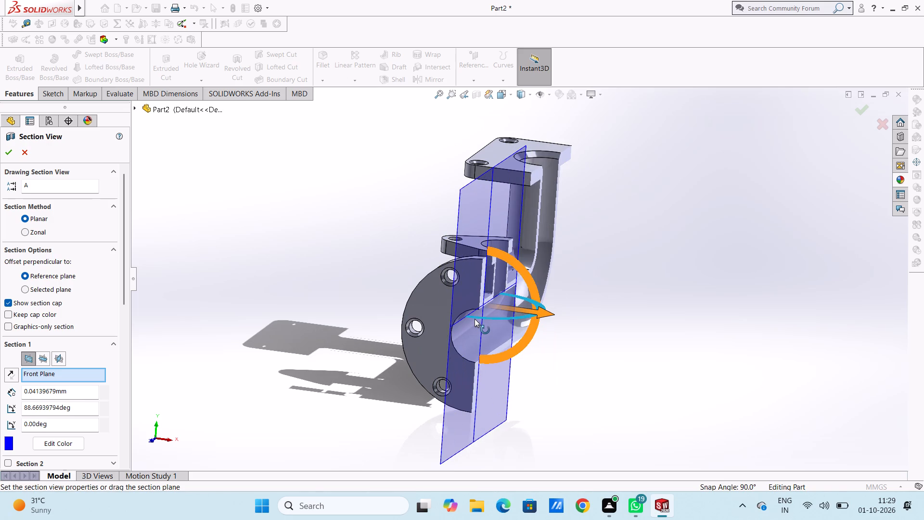
{"action": "left_click_drag", "start_coordinate": [475, 319], "coordinate": [476, 319]}
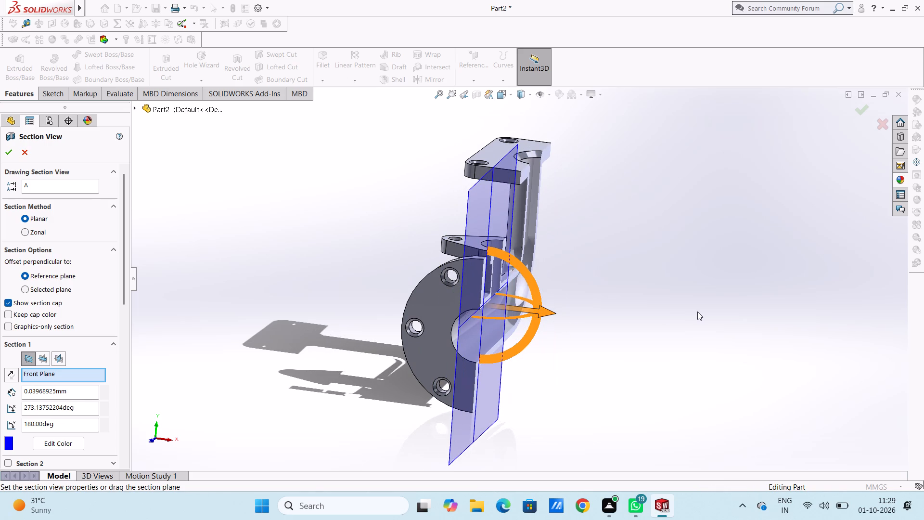
Examine the sectioned main bore, bend, branch and flanges from several angles, leave the section view without keeping it, and return to the front view.
{"action": "middle_click_drag", "start_coordinate": [698, 312], "coordinate": [639, 249]}
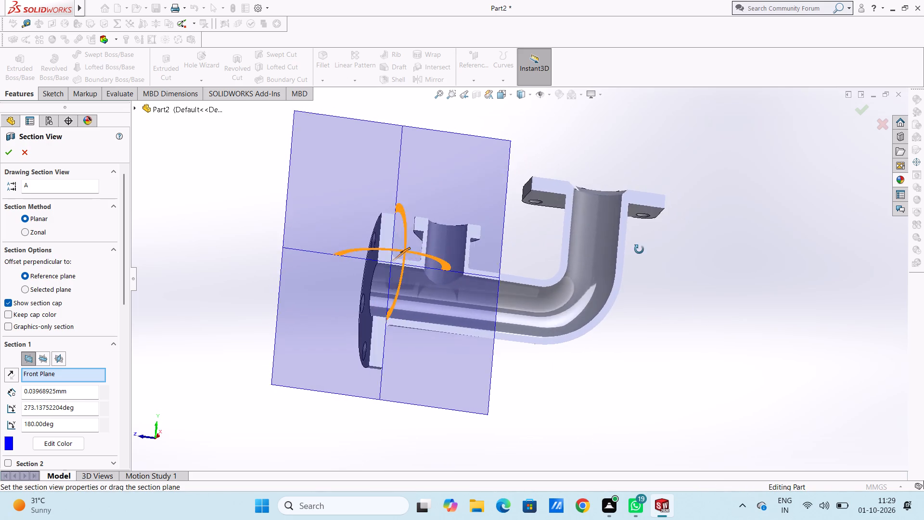
{"action": "middle_click_drag", "start_coordinate": [639, 249], "coordinate": [625, 267]}
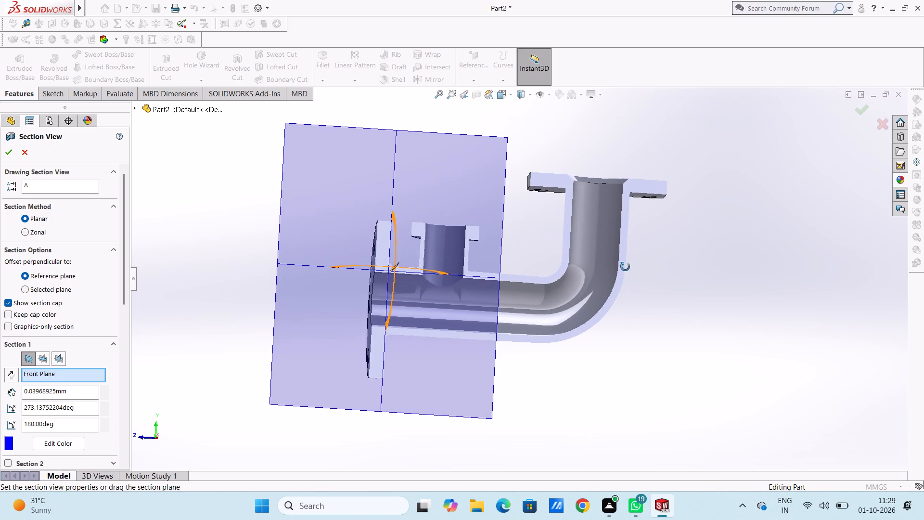
{"action": "middle_click_drag", "start_coordinate": [625, 267], "coordinate": [622, 267]}
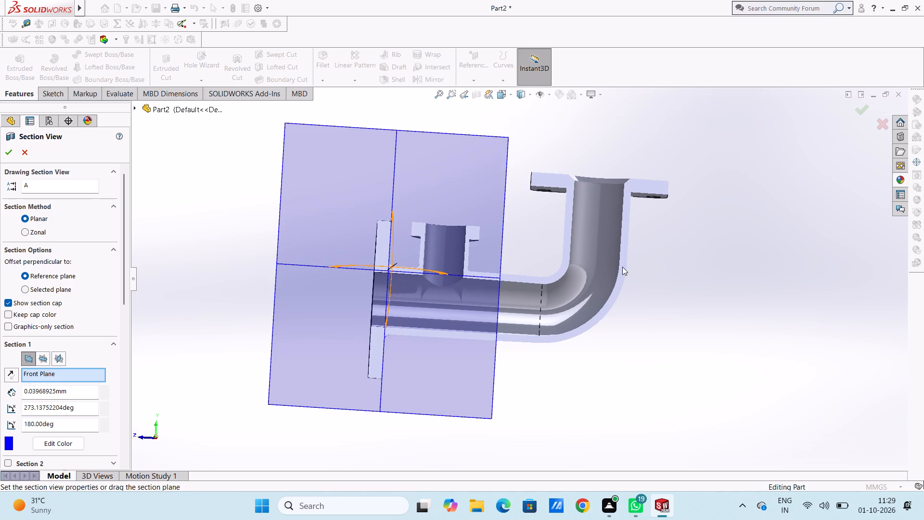
{"action": "scroll", "coordinate": [657, 262], "scroll_direction": "up", "scroll_amount": 3}
{"action": "middle_click_drag", "start_coordinate": [605, 268], "coordinate": [613, 284]}
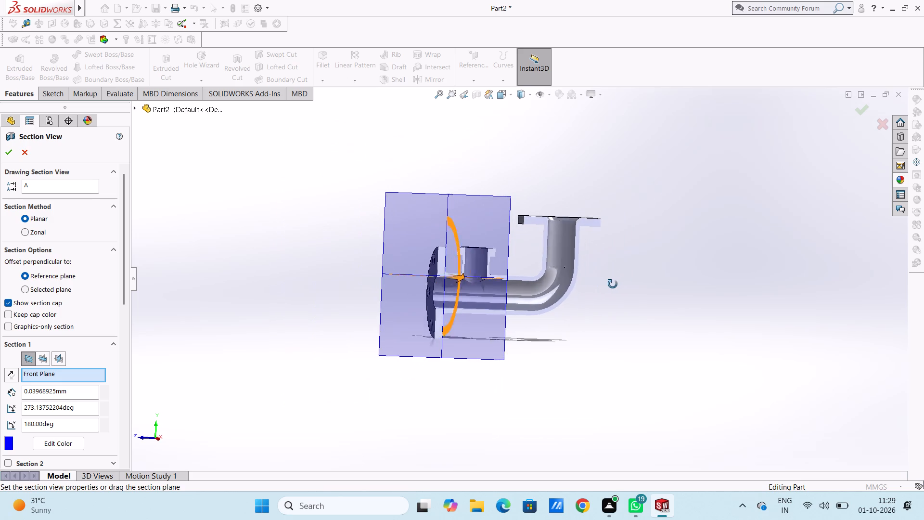
{"action": "middle_click_drag", "start_coordinate": [613, 284], "coordinate": [607, 286]}
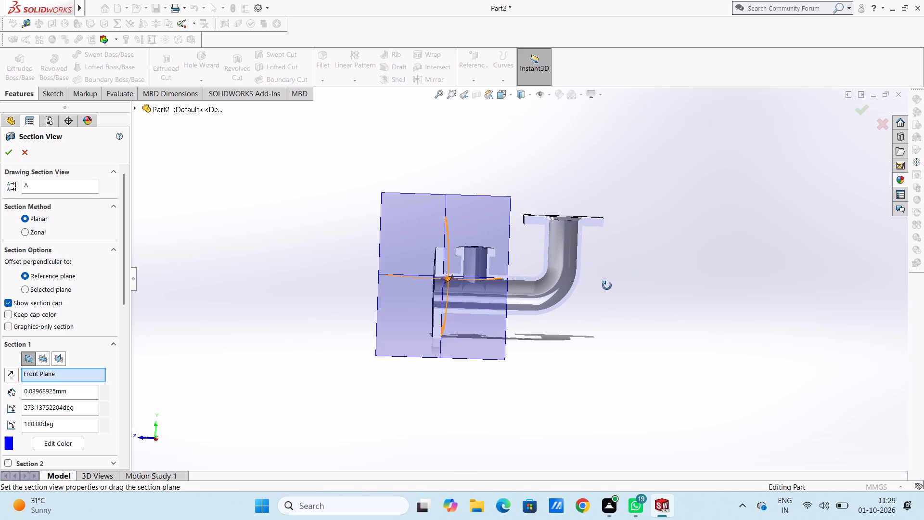
{"action": "scroll", "coordinate": [665, 262], "scroll_direction": "down", "scroll_amount": 1}
{"action": "scroll", "coordinate": [668, 254], "scroll_direction": "up", "scroll_amount": 1}
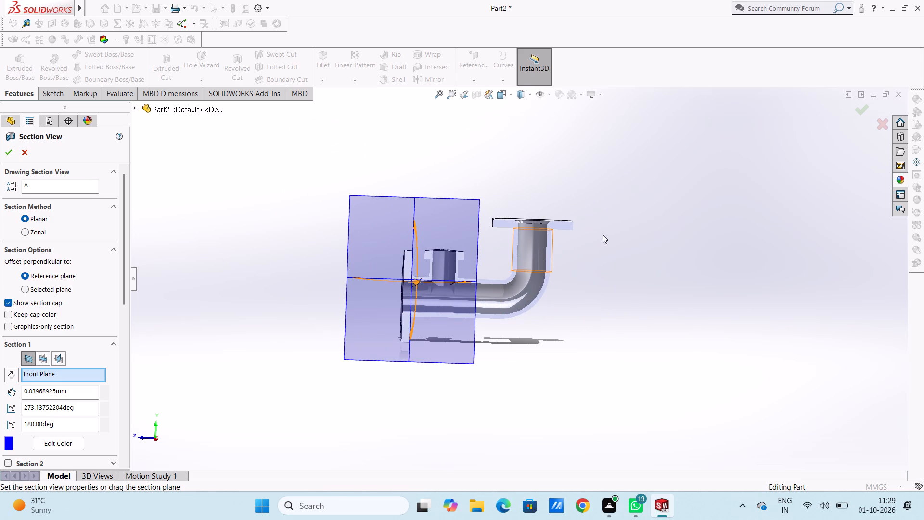
{"action": "scroll", "coordinate": [607, 242], "scroll_direction": "down", "scroll_amount": 1}
{"action": "scroll", "coordinate": [594, 267], "scroll_direction": "up", "scroll_amount": 1}
{"action": "middle_click_drag", "start_coordinate": [590, 268], "coordinate": [574, 260]}
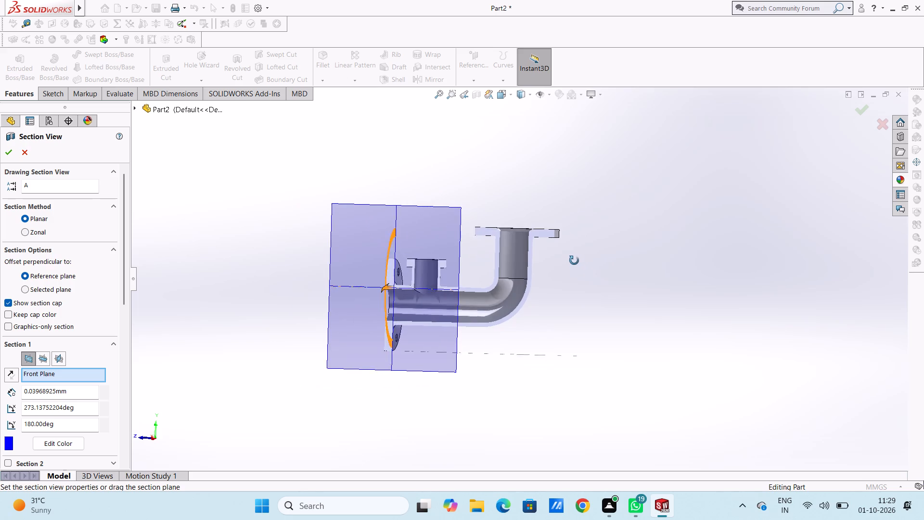
{"action": "middle_click_drag", "start_coordinate": [574, 260], "coordinate": [594, 279]}
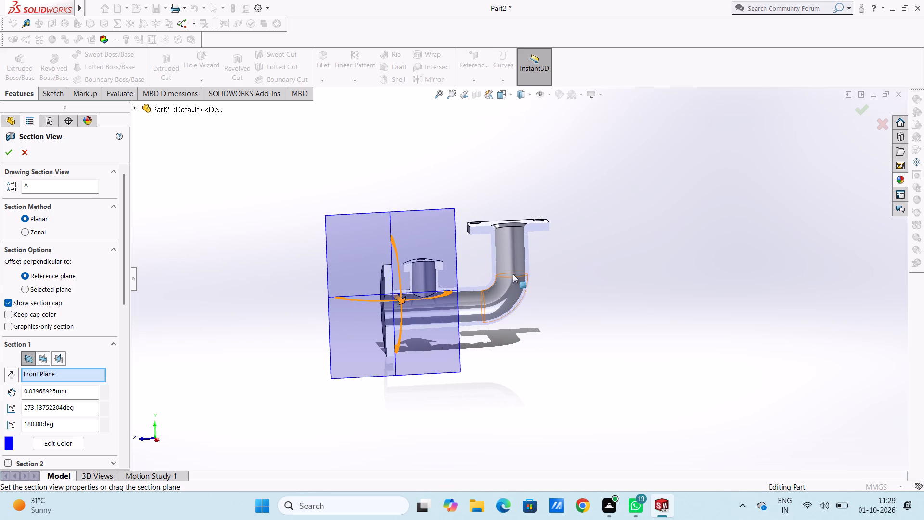
{"action": "middle_click_drag", "start_coordinate": [598, 292], "coordinate": [595, 296]}
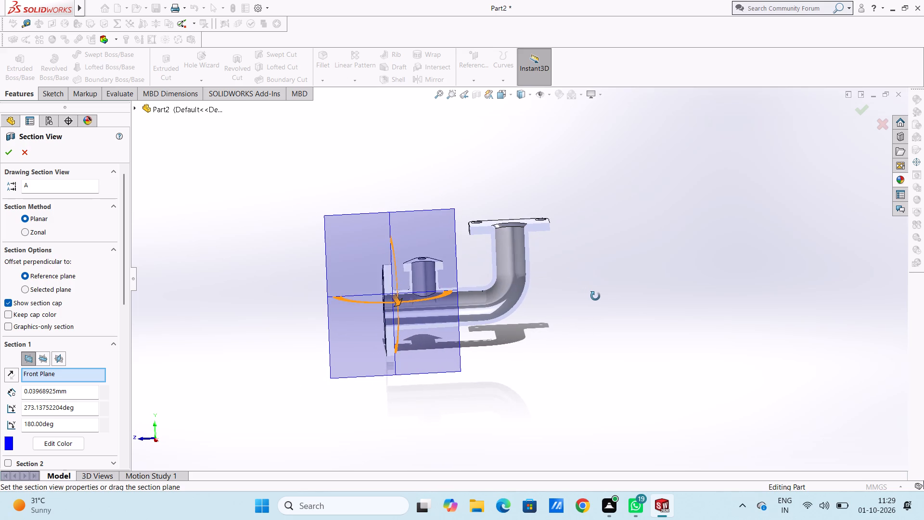
{"action": "middle_click_drag", "start_coordinate": [595, 296], "coordinate": [586, 281]}
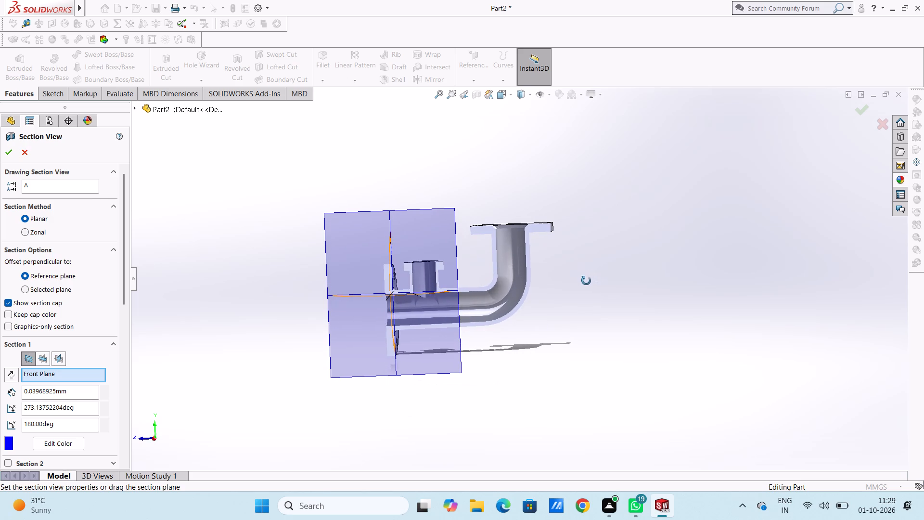
{"action": "middle_click_drag", "start_coordinate": [586, 281], "coordinate": [593, 285]}
{"action": "key", "text": "Escape"}
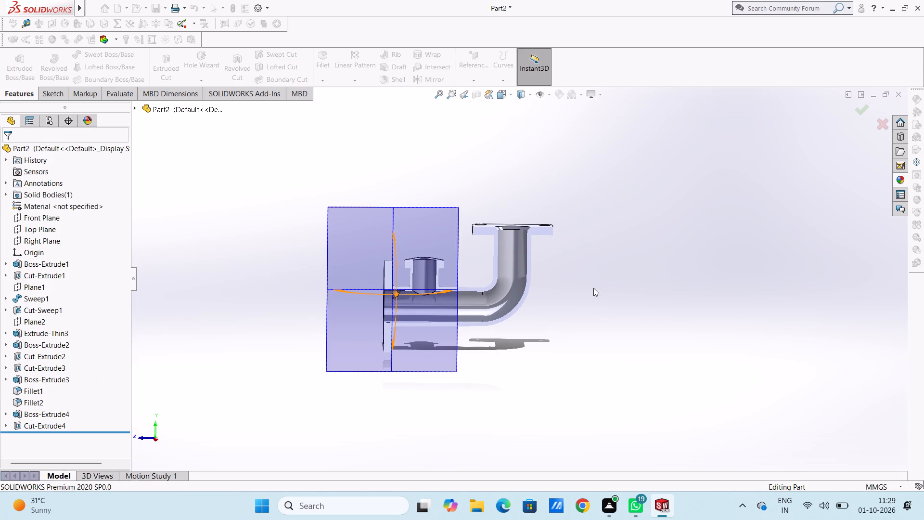
{"action": "key", "text": "Escape"}
{"action": "key", "text": "Escape"}
{"action": "key", "text": "Escape"}
{"action": "key", "text": "ctrl+1"}
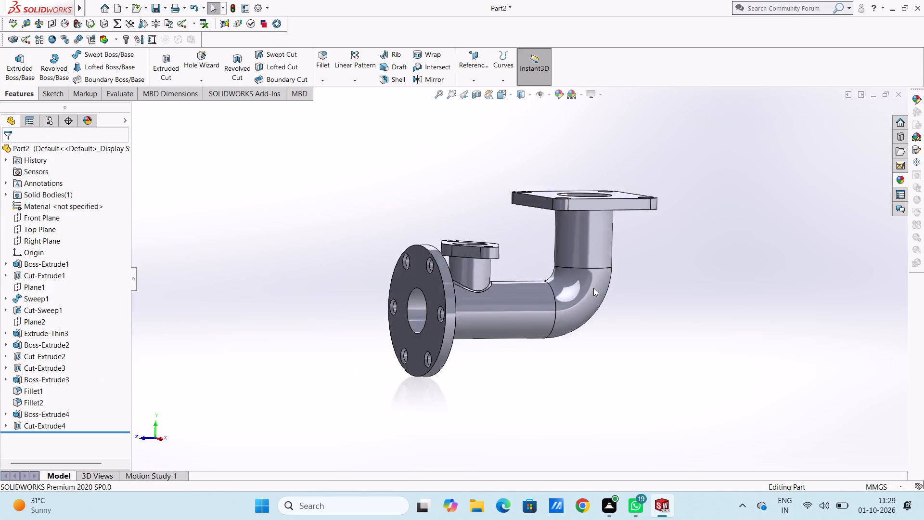
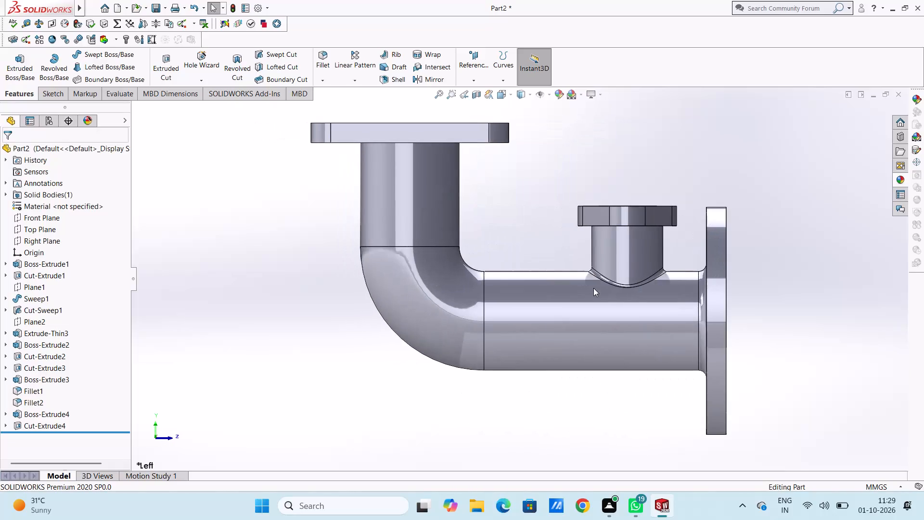
Create a reference plane offset 85 mm from the Front Plane, flipped toward the elbow end of the pipe.
{"action": "key", "text": "ctrl+4"}
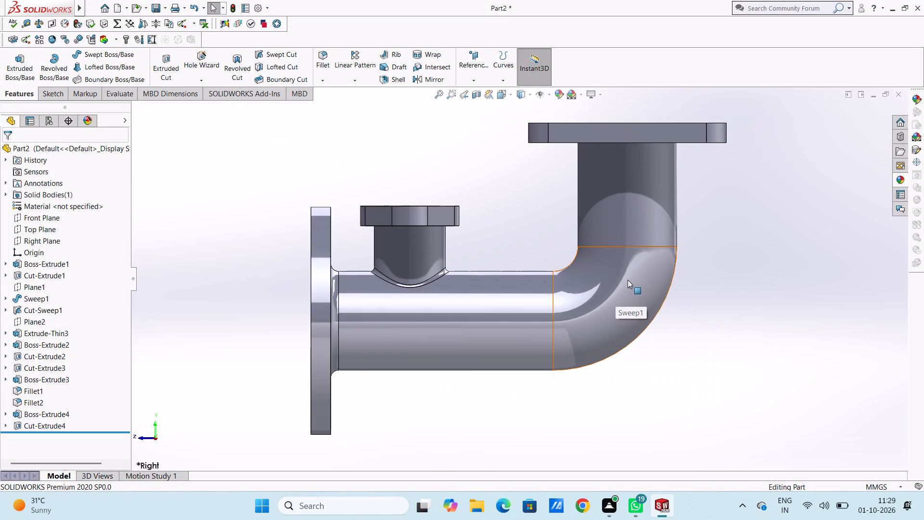
{"action": "scroll", "coordinate": [628, 280], "scroll_direction": "up", "scroll_amount": 3}
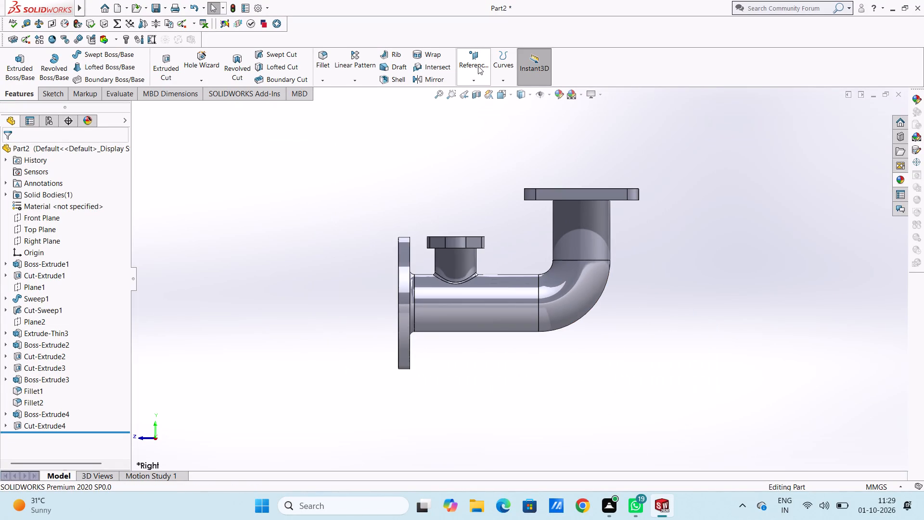
{"action": "left_click", "coordinate": [478, 66]}
{"action": "left_click", "coordinate": [487, 92]}
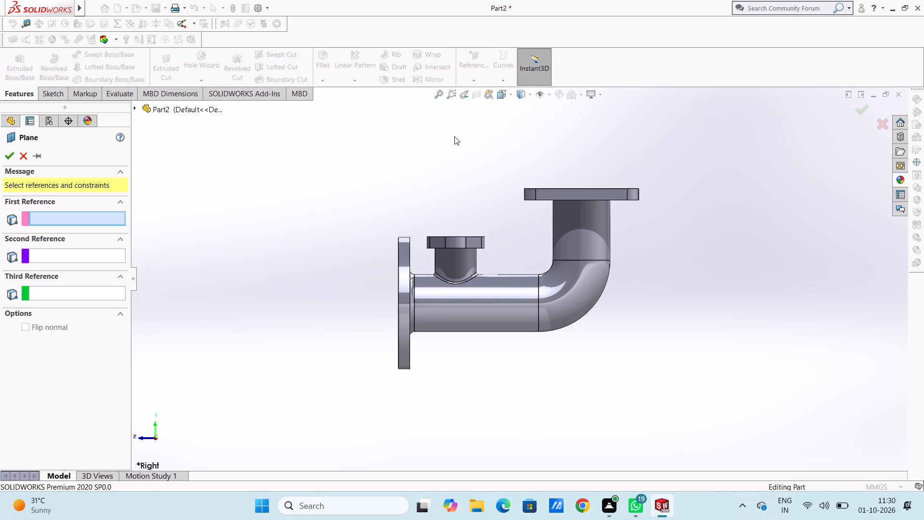
{"action": "key", "text": "ctrl+5"}
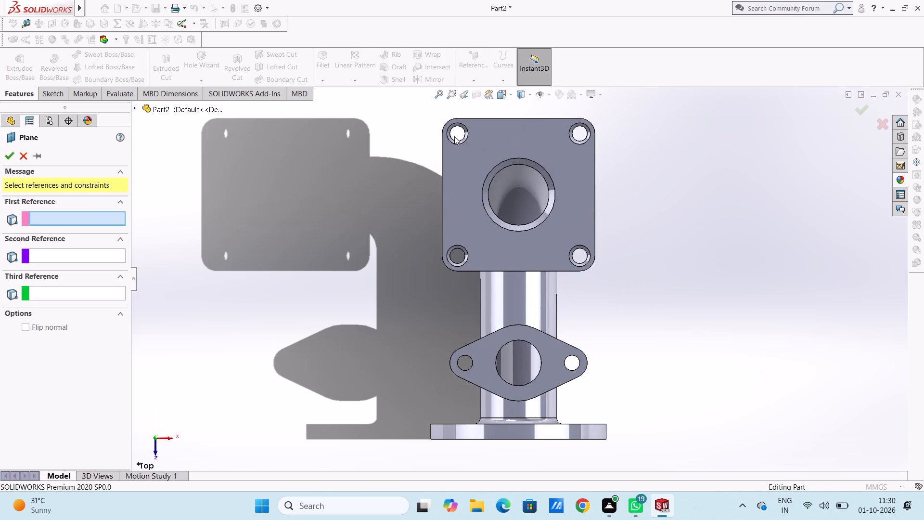
{"action": "left_click", "coordinate": [203, 108]}
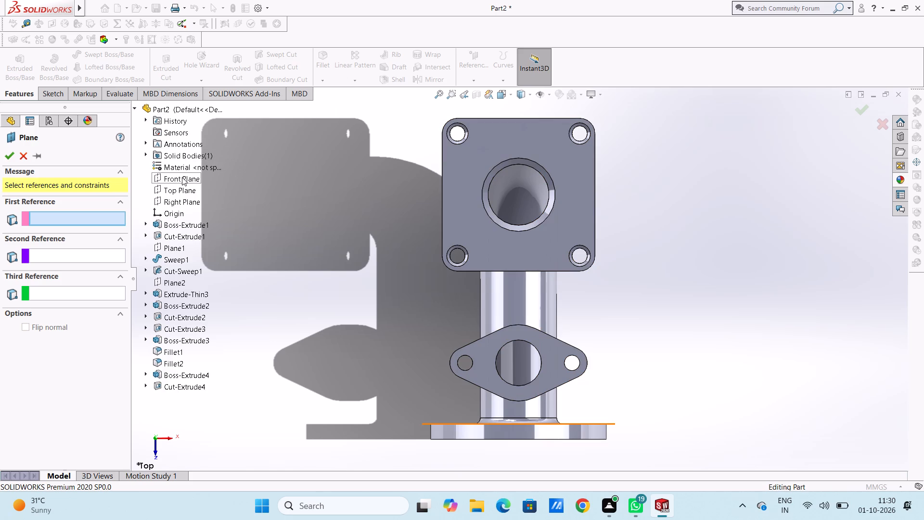
{"action": "left_click", "coordinate": [182, 177]}
{"action": "scroll", "coordinate": [327, 233], "scroll_direction": "up", "scroll_amount": 3}
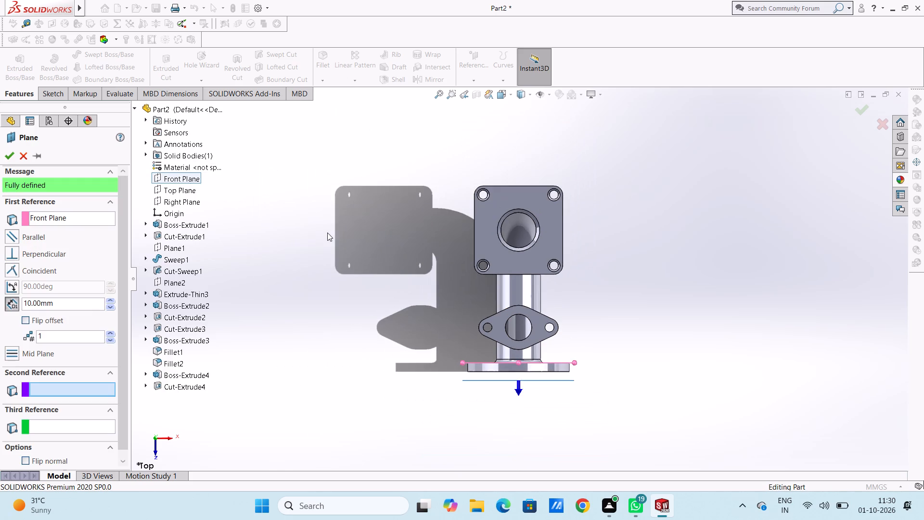
{"action": "double_click", "coordinate": [67, 302]}
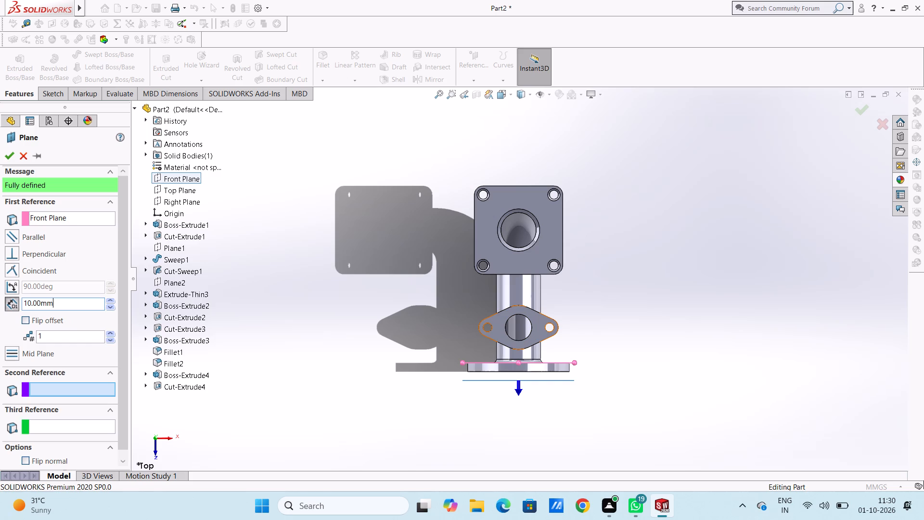
{"action": "type", "text": "80"}
{"action": "key", "text": "Return"}
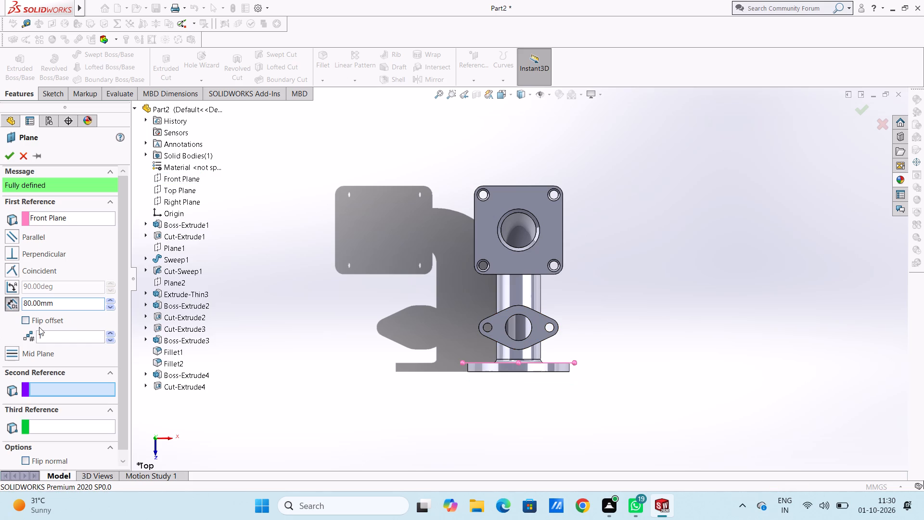
{"action": "left_click", "coordinate": [23, 320]}
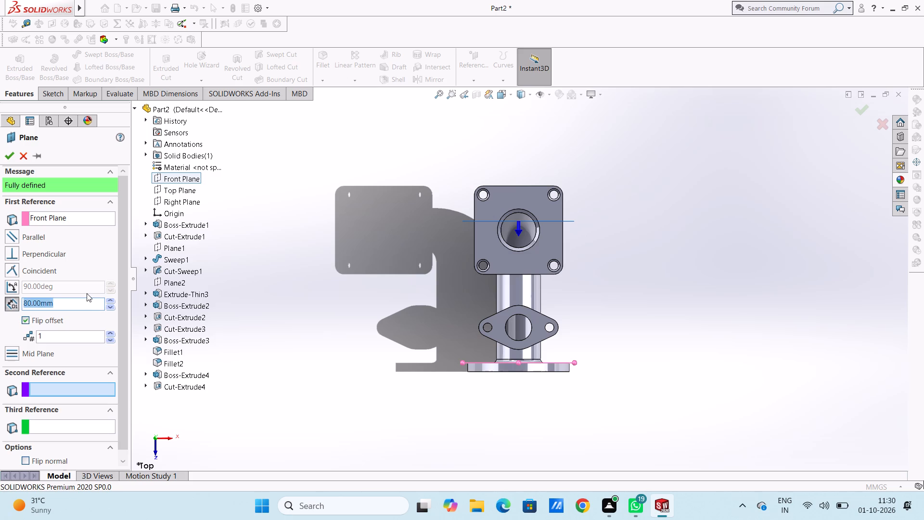
{"action": "type", "text": "85"}
{"action": "key", "text": "Return"}
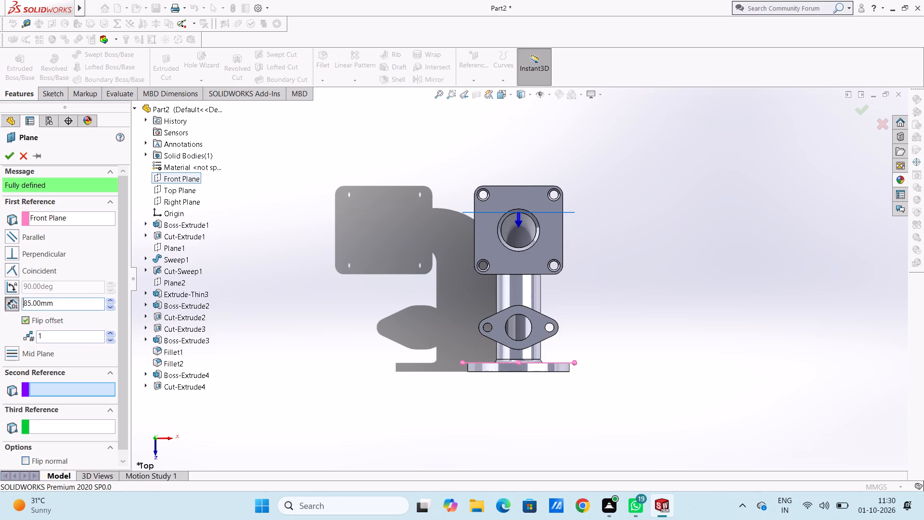
{"action": "left_click", "coordinate": [10, 157]}
{"action": "left_click", "coordinate": [276, 287]}
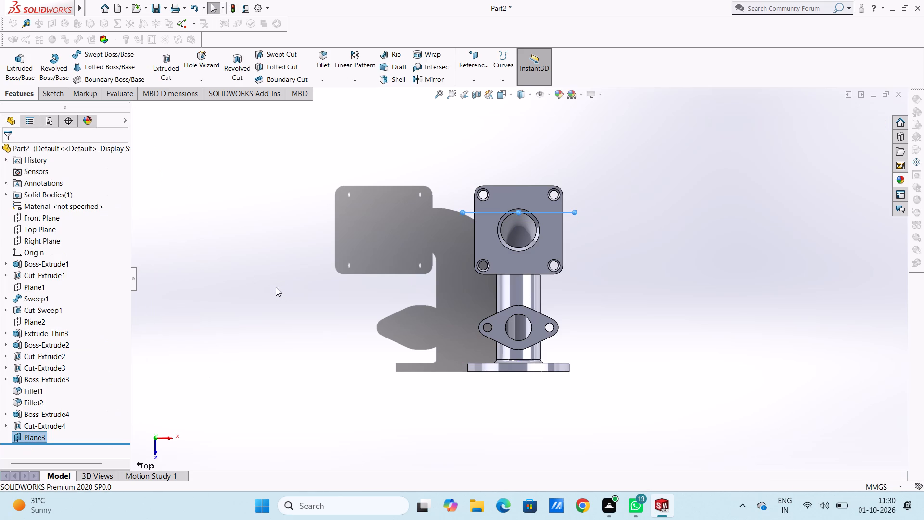
Examine the new plane's position relative to the vertical pipe and elbow from the back and side.
{"action": "key", "text": "ctrl+1"}
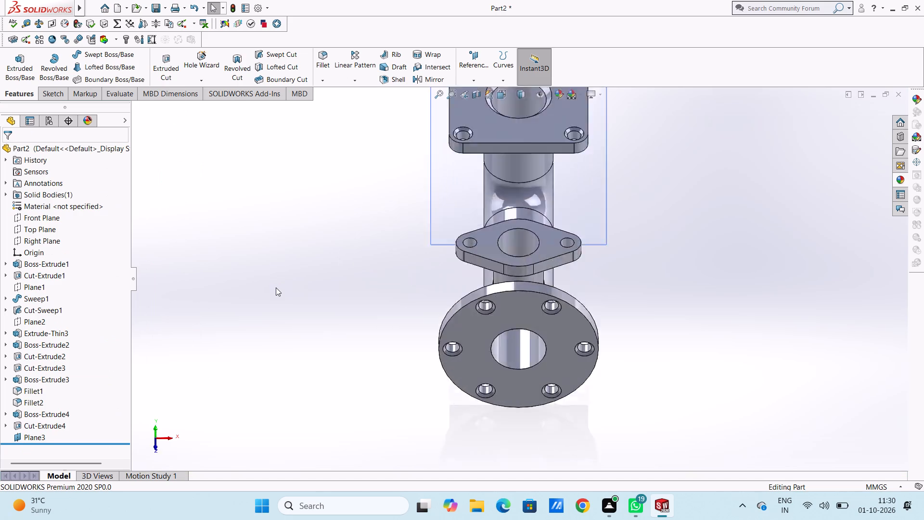
{"action": "key", "text": "ctrl+2"}
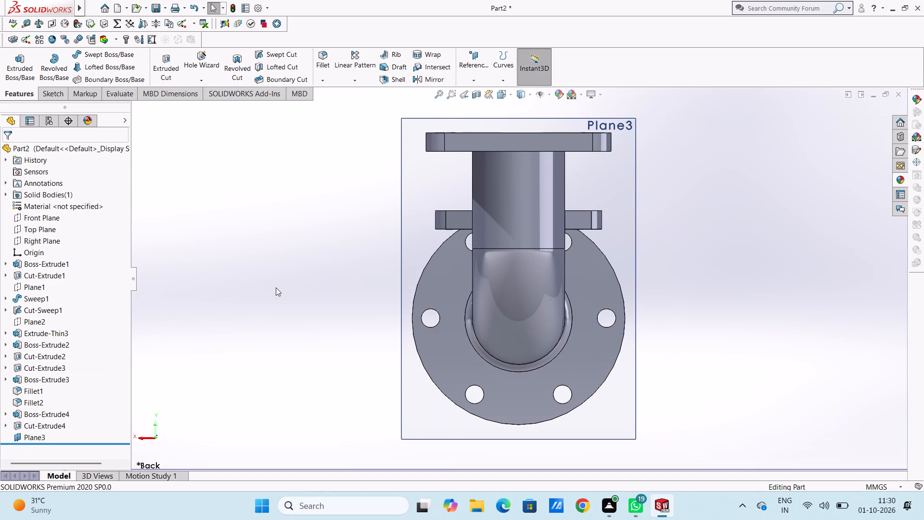
{"action": "scroll", "coordinate": [276, 287], "scroll_direction": "up", "scroll_amount": 4}
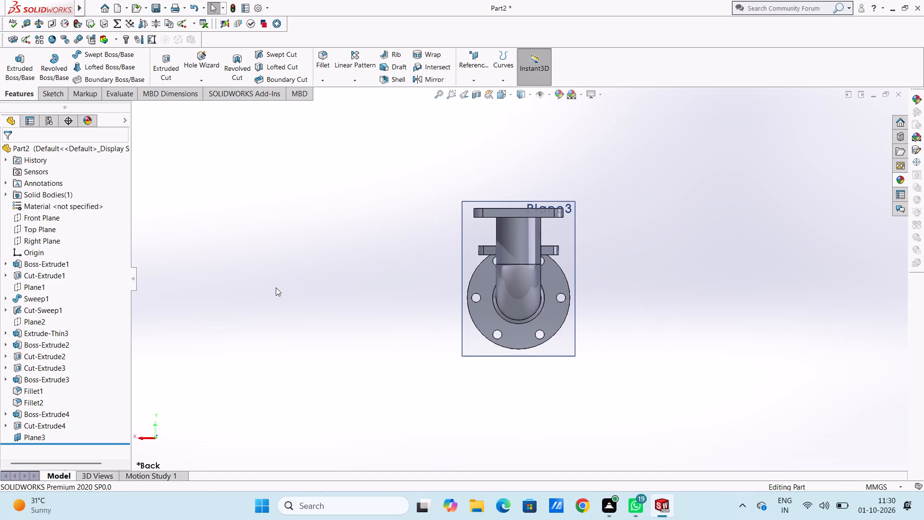
{"action": "middle_click_drag", "start_coordinate": [330, 262], "coordinate": [432, 282]}
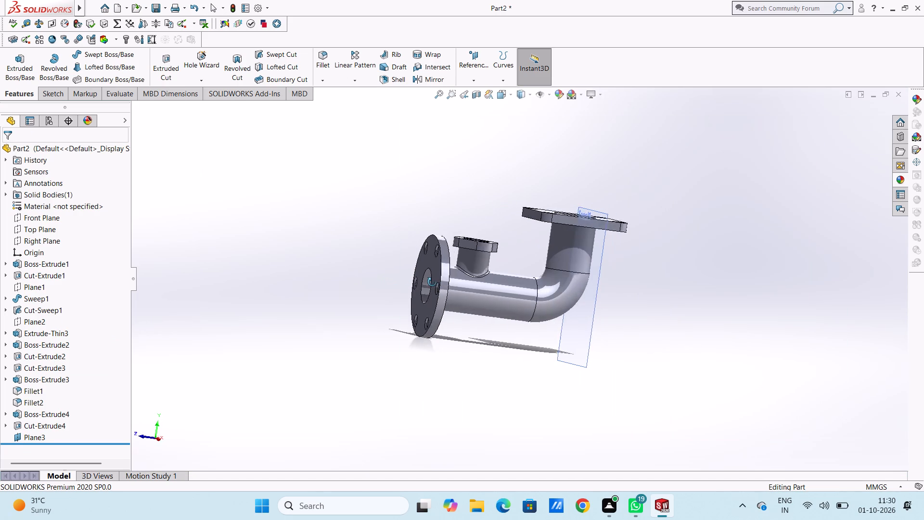
{"action": "middle_click_drag", "start_coordinate": [432, 282], "coordinate": [422, 271]}
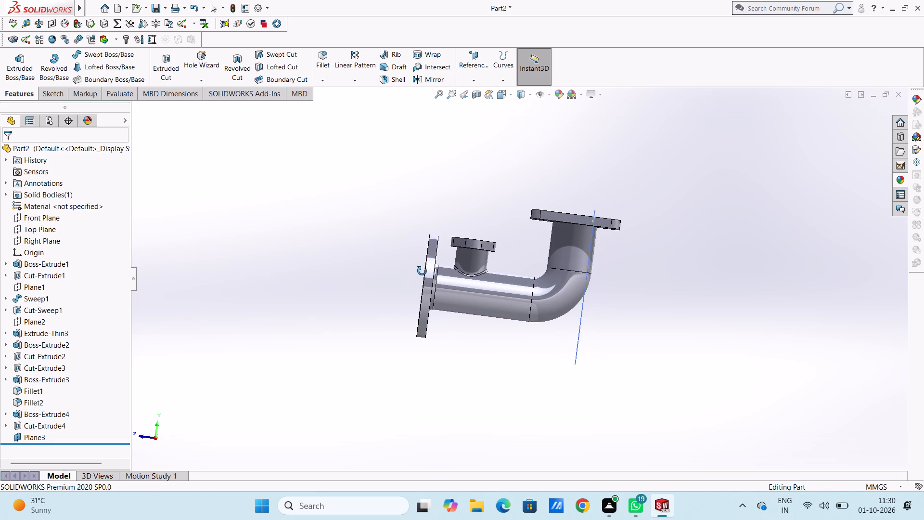
{"action": "middle_click_drag", "start_coordinate": [422, 271], "coordinate": [422, 271]}
{"action": "middle_click_drag", "start_coordinate": [424, 225], "coordinate": [427, 222]}
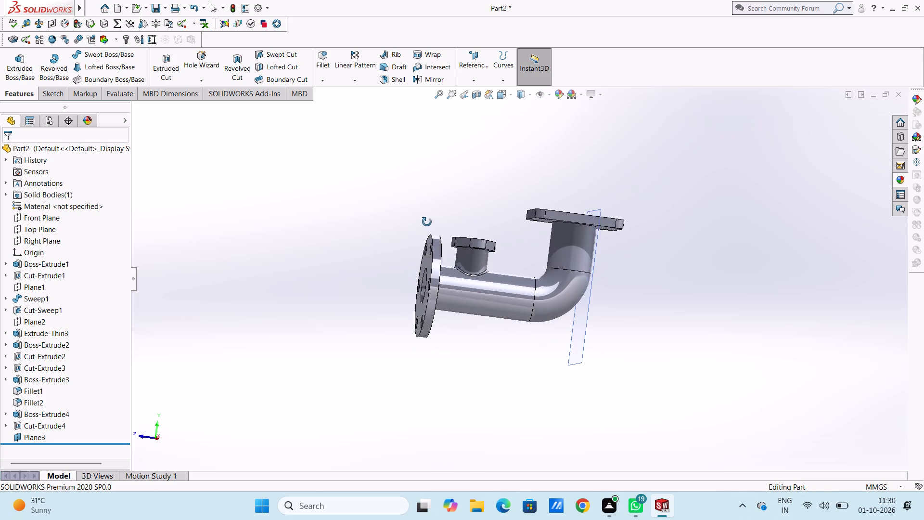
{"action": "middle_click_drag", "start_coordinate": [427, 222], "coordinate": [422, 220]}
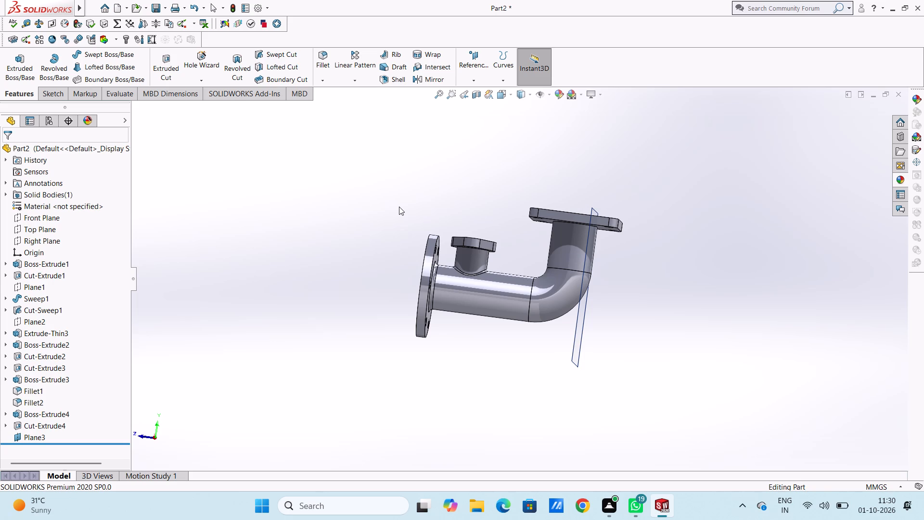
{"action": "middle_click_drag", "start_coordinate": [404, 208], "coordinate": [412, 210]}
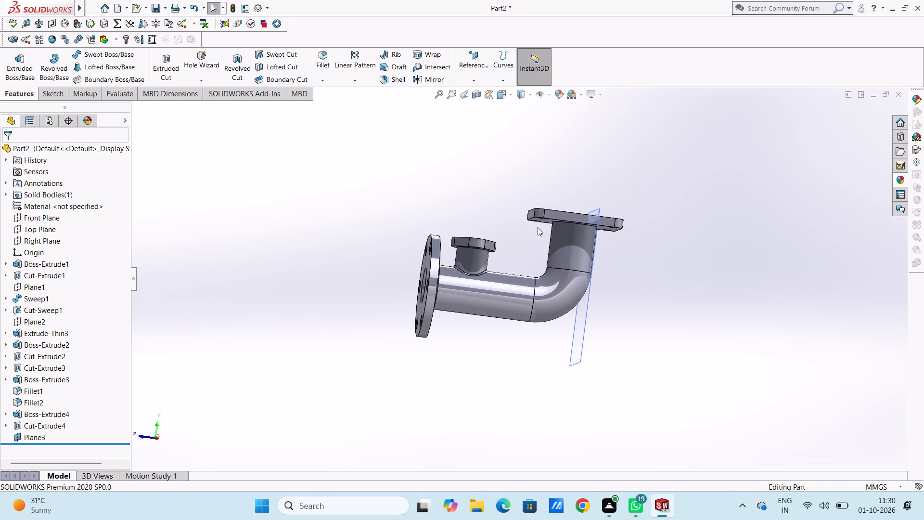
Fillet the circular edge where the vertical pipe meets the underside of the square flange with a 2 mm radius.
{"action": "scroll", "coordinate": [558, 228], "scroll_direction": "down", "scroll_amount": 4}
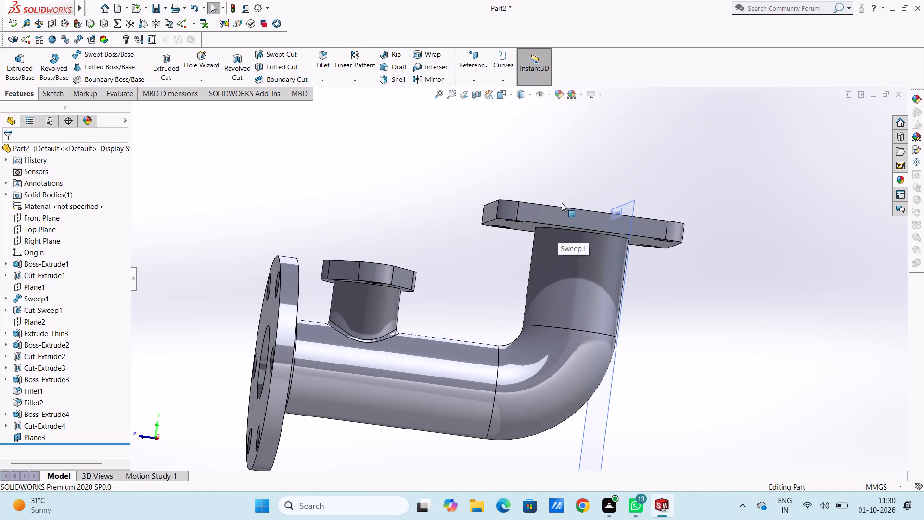
{"action": "scroll", "coordinate": [562, 203], "scroll_direction": "down", "scroll_amount": 1}
{"action": "middle_click_drag", "start_coordinate": [589, 173], "coordinate": [597, 165]}
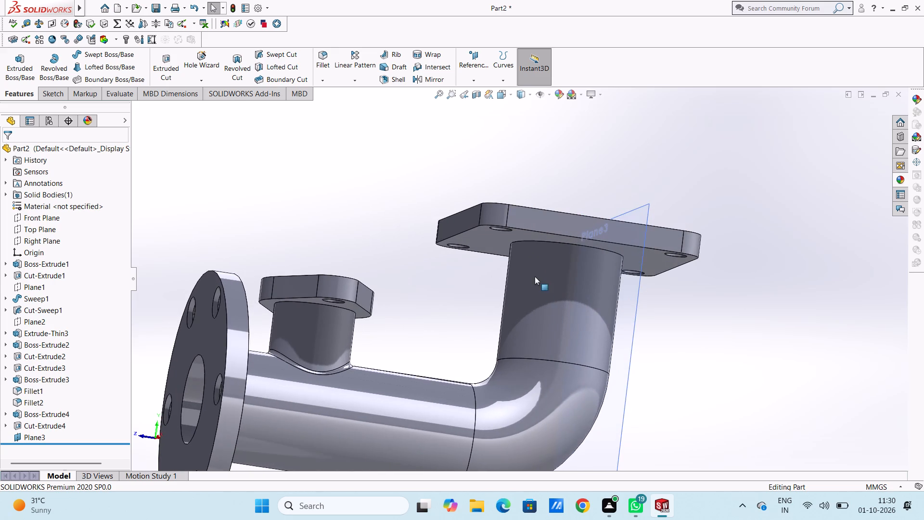
{"action": "scroll", "coordinate": [537, 264], "scroll_direction": "down", "scroll_amount": 4}
{"action": "middle_click_drag", "start_coordinate": [548, 209], "coordinate": [550, 195]}
{"action": "scroll", "coordinate": [540, 202], "scroll_direction": "down", "scroll_amount": 4}
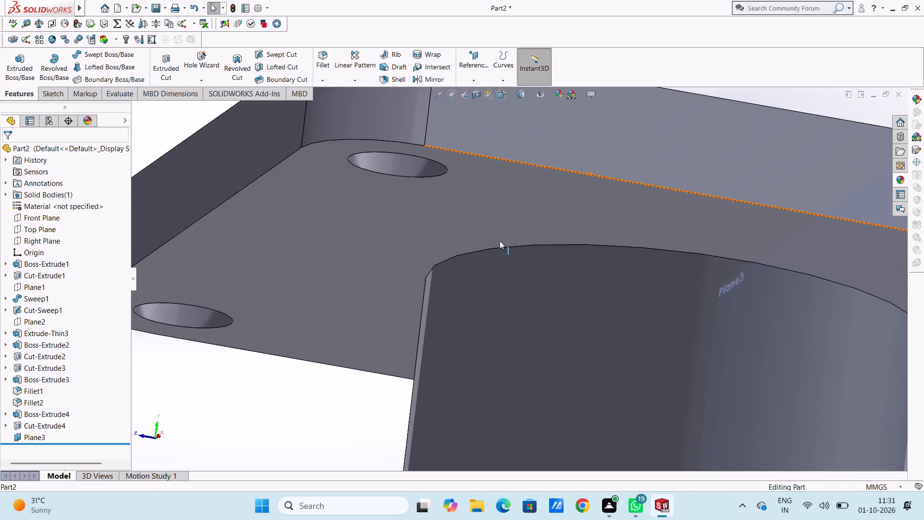
{"action": "left_click", "coordinate": [326, 57]}
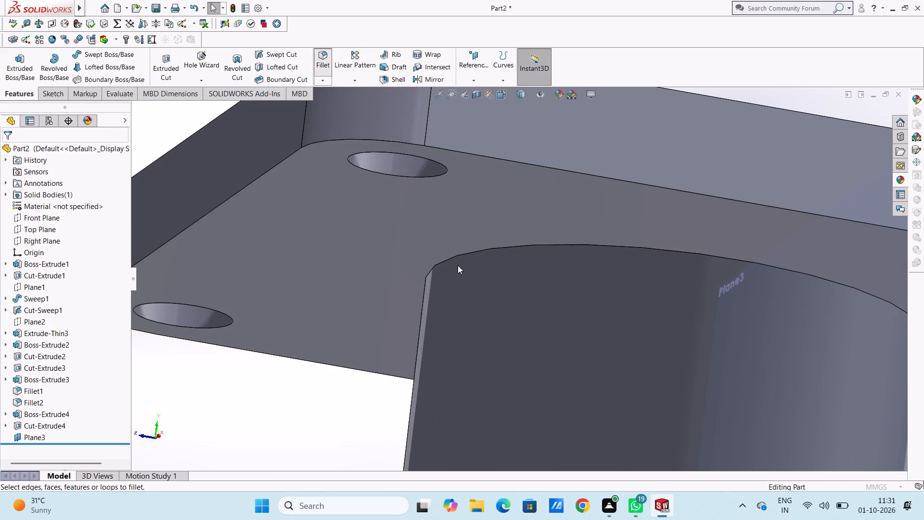
{"action": "left_click", "coordinate": [462, 254]}
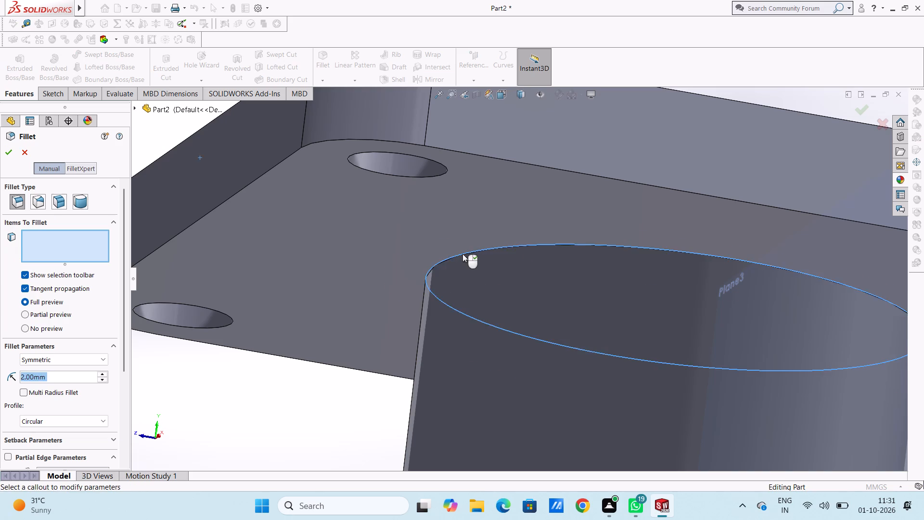
{"action": "scroll", "coordinate": [461, 269], "scroll_direction": "up", "scroll_amount": 9}
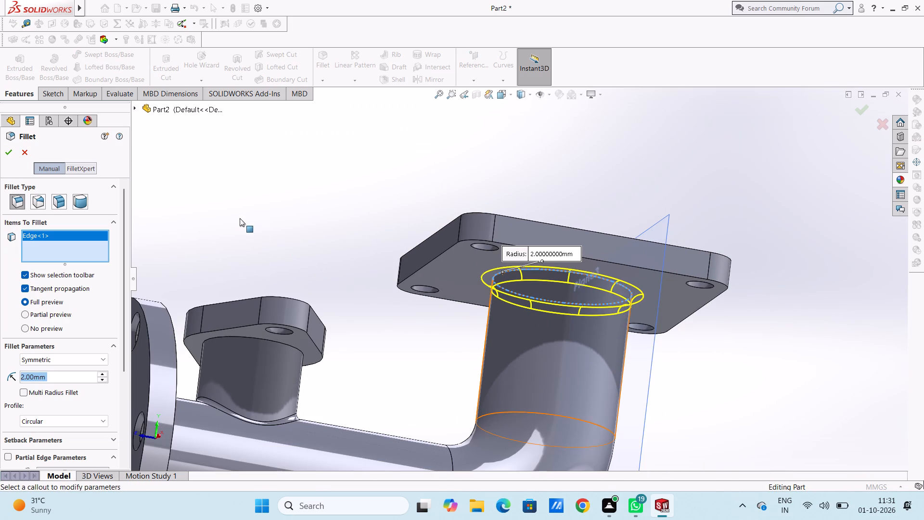
{"action": "left_click", "coordinate": [8, 154]}
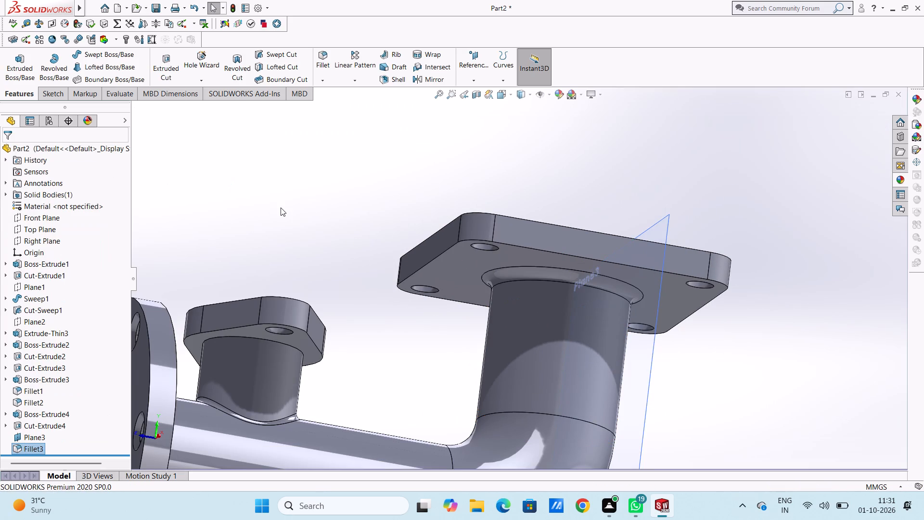
Start a sketch on the offset plane behind the vertical pipe, viewed from the back.
{"action": "scroll", "coordinate": [281, 208], "scroll_direction": "up", "scroll_amount": 3}
{"action": "scroll", "coordinate": [309, 243], "scroll_direction": "up", "scroll_amount": 2}
{"action": "middle_click_drag", "start_coordinate": [390, 243], "coordinate": [373, 232]}
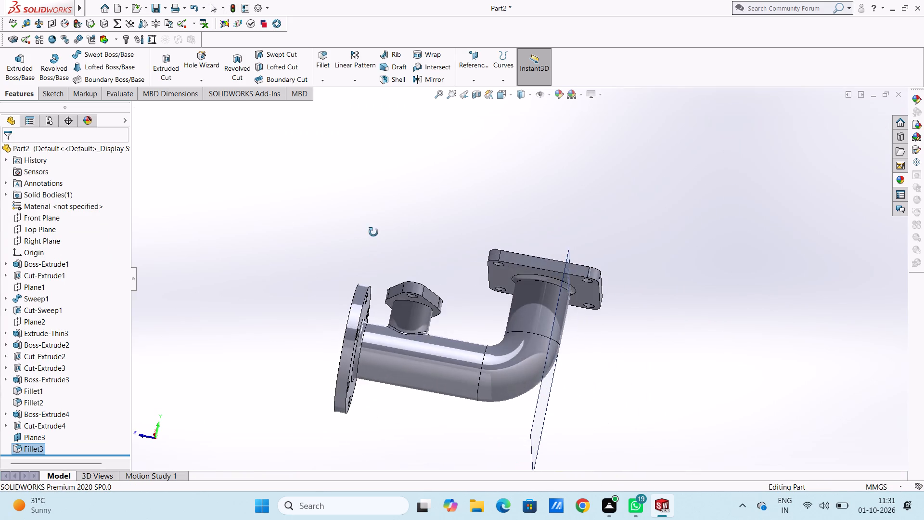
{"action": "middle_click_drag", "start_coordinate": [373, 232], "coordinate": [372, 266]}
{"action": "middle_click", "coordinate": [368, 266]}
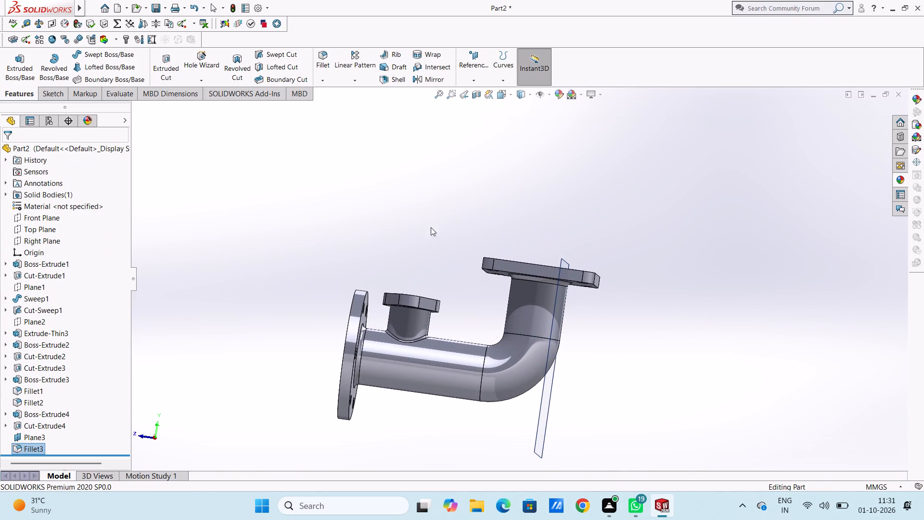
{"action": "middle_click_drag", "start_coordinate": [431, 227], "coordinate": [410, 239]}
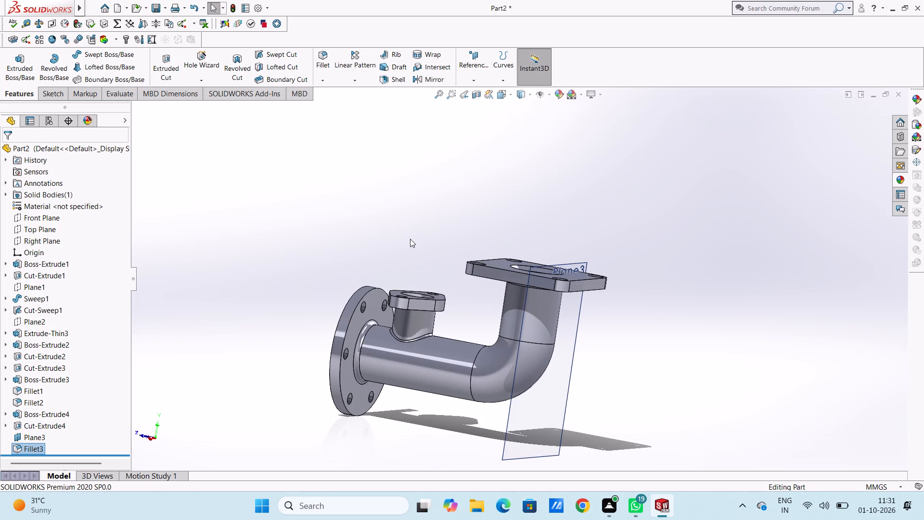
{"action": "key", "text": "ctrl+2"}
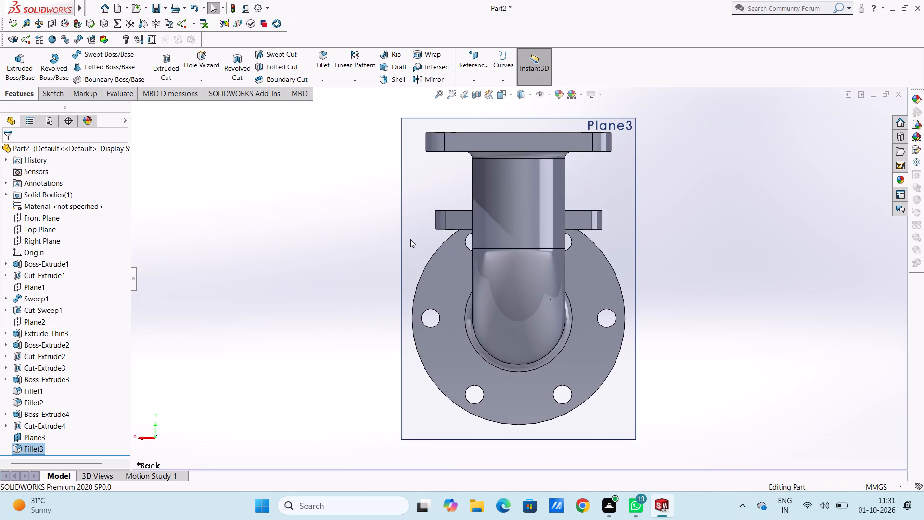
{"action": "scroll", "coordinate": [410, 239], "scroll_direction": "up", "scroll_amount": 4}
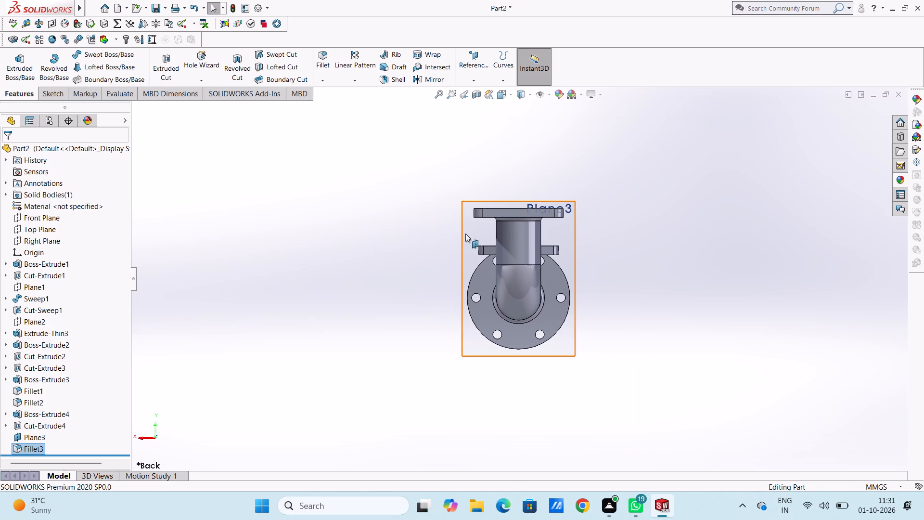
{"action": "left_click", "coordinate": [465, 234]}
{"action": "left_click", "coordinate": [507, 209]}
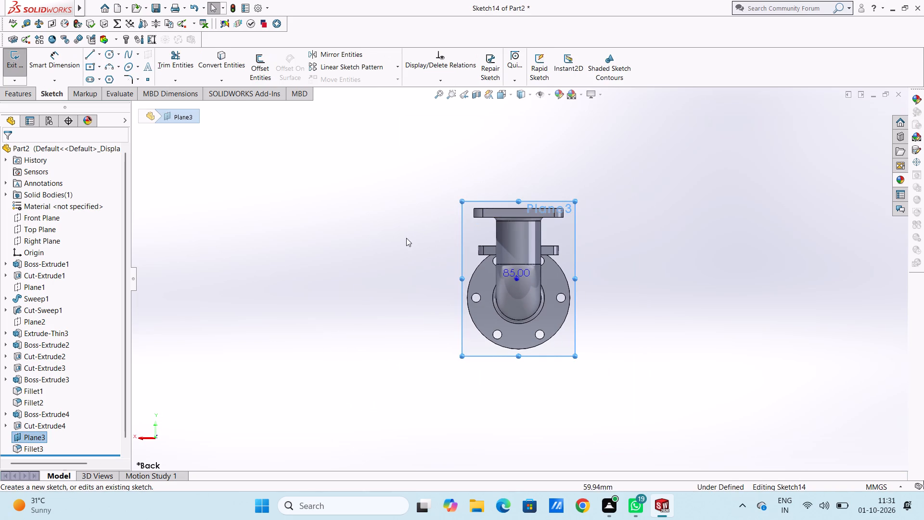
{"action": "left_click", "coordinate": [390, 240]}
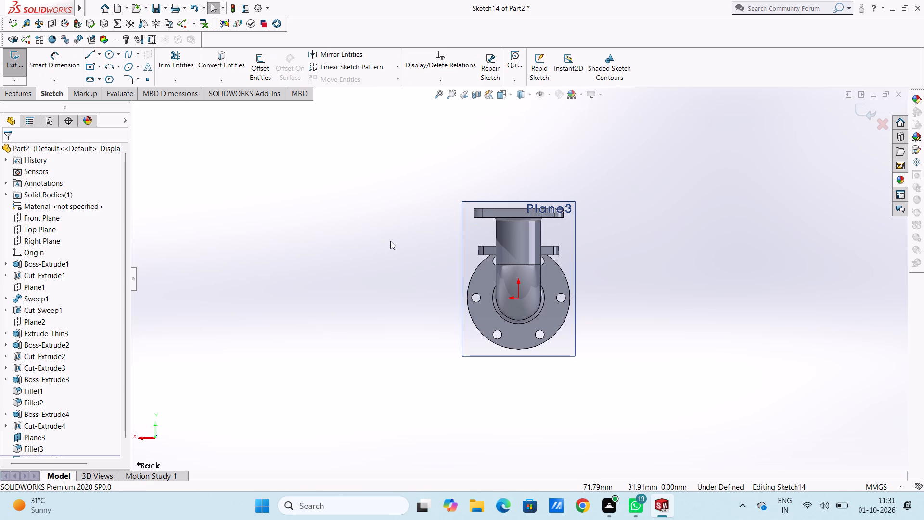
Sketch a circle of 7.5 mm radius centred across the vertical pipe and dimension its diameter as 15 mm.
{"action": "left_click", "coordinate": [110, 54]}
{"action": "scroll", "coordinate": [550, 240], "scroll_direction": "down", "scroll_amount": 3}
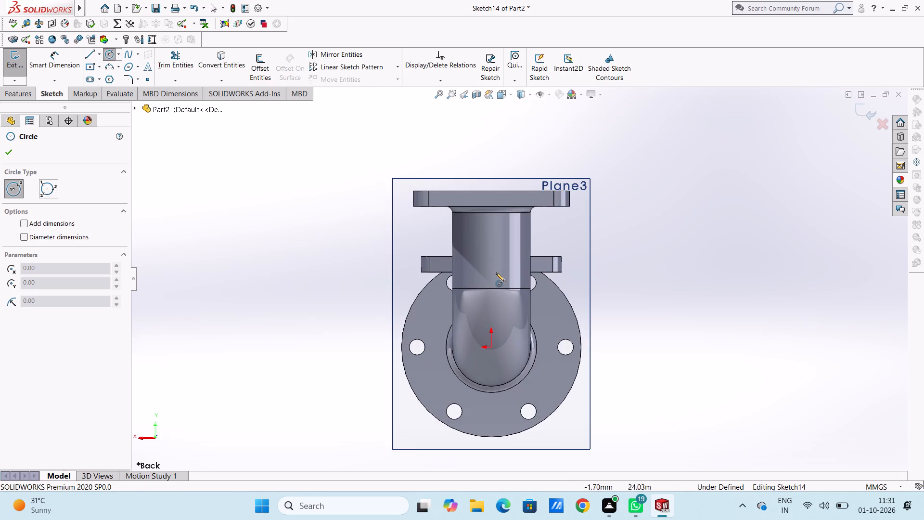
{"action": "left_click", "coordinate": [490, 263]}
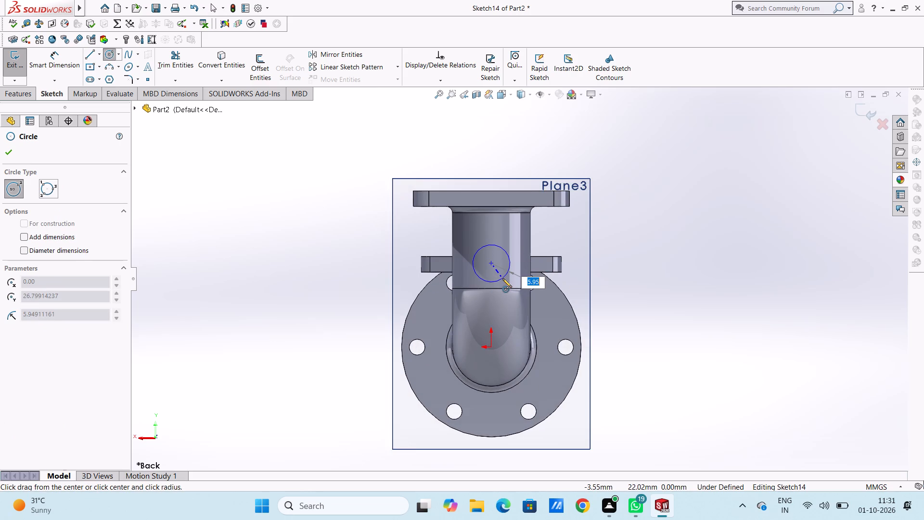
{"action": "type", "text": "7.5"}
{"action": "key", "text": "Return"}
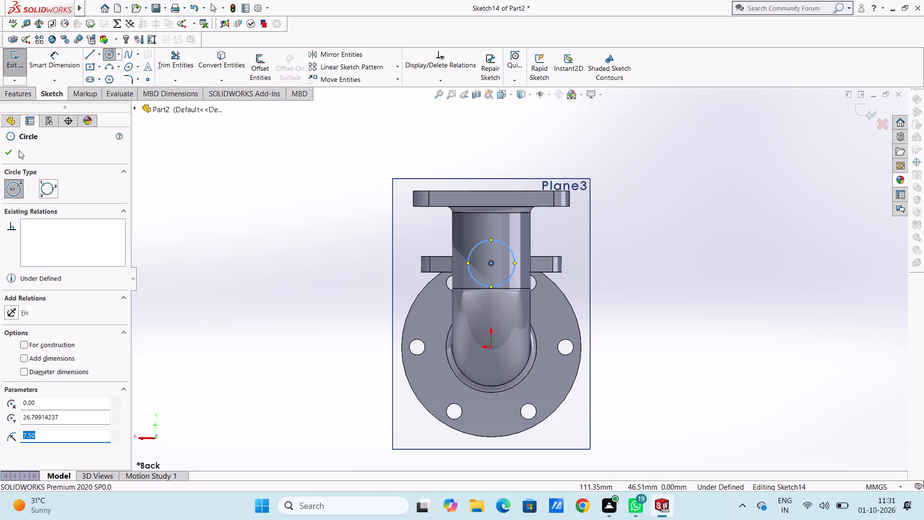
{"action": "left_click", "coordinate": [12, 150]}
{"action": "left_click", "coordinate": [58, 57]}
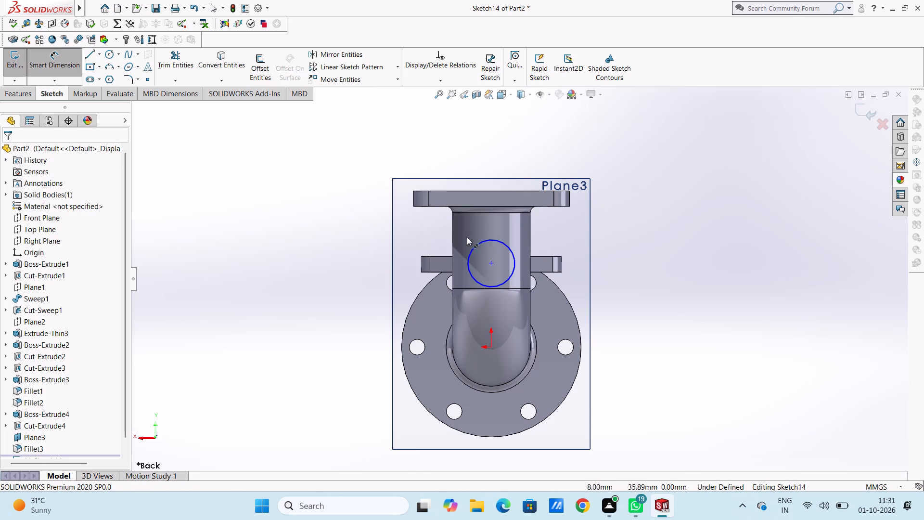
{"action": "left_click", "coordinate": [517, 263]}
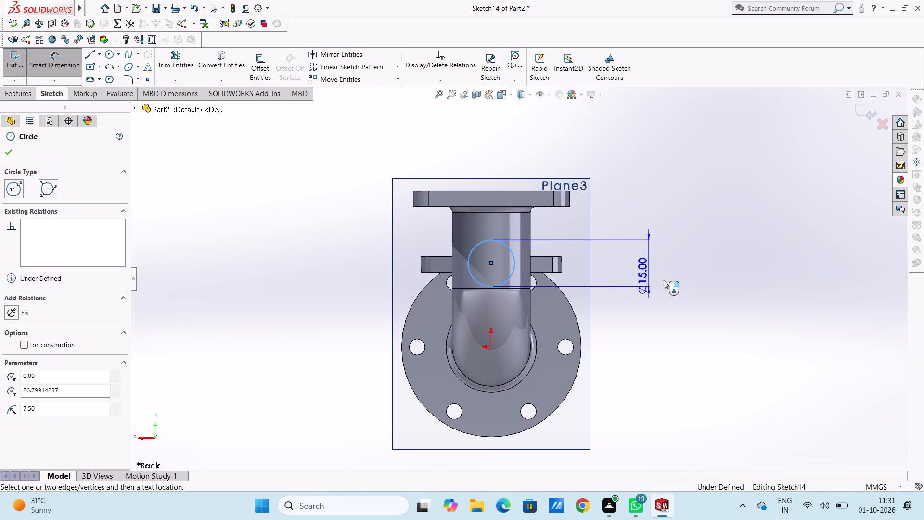
{"action": "left_click", "coordinate": [719, 327]}
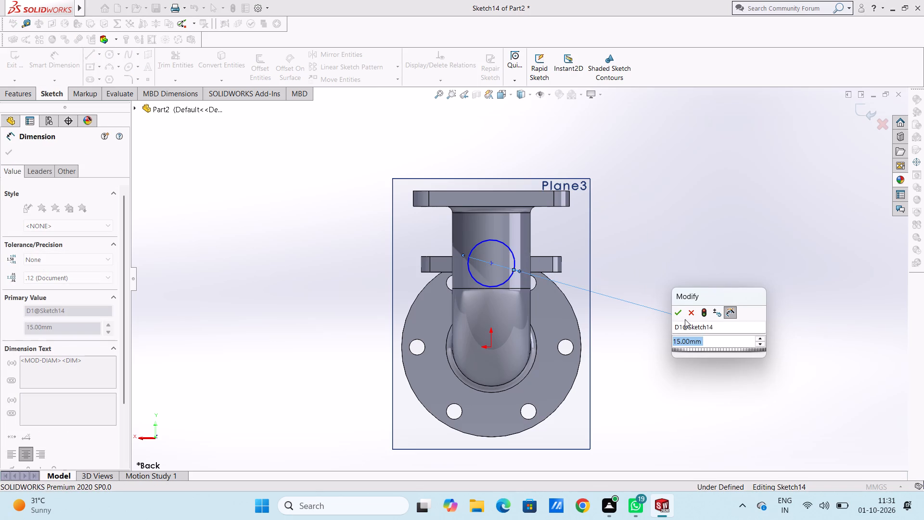
{"action": "left_click", "coordinate": [678, 315]}
{"action": "left_click", "coordinate": [672, 302]}
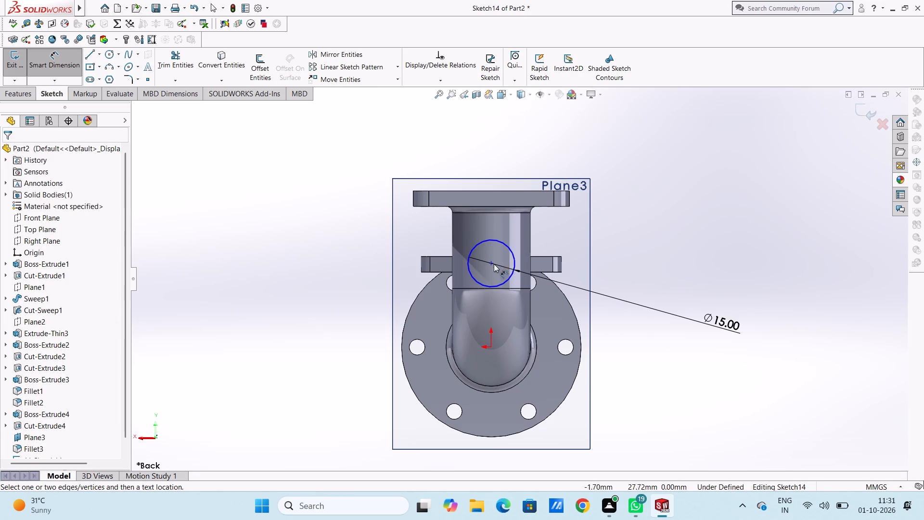
Dimension the circle's centre 17.5 mm below the top edge of the square flange.
{"action": "left_click", "coordinate": [492, 266]}
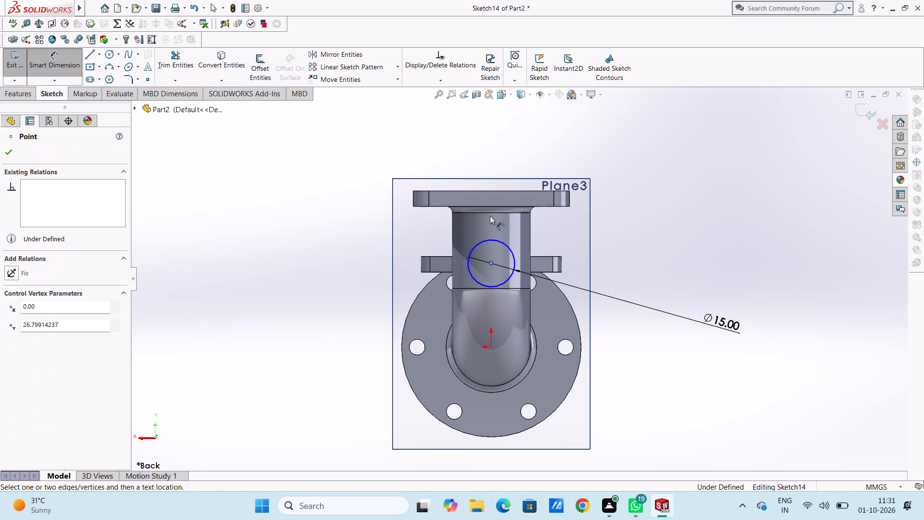
{"action": "left_click", "coordinate": [485, 190]}
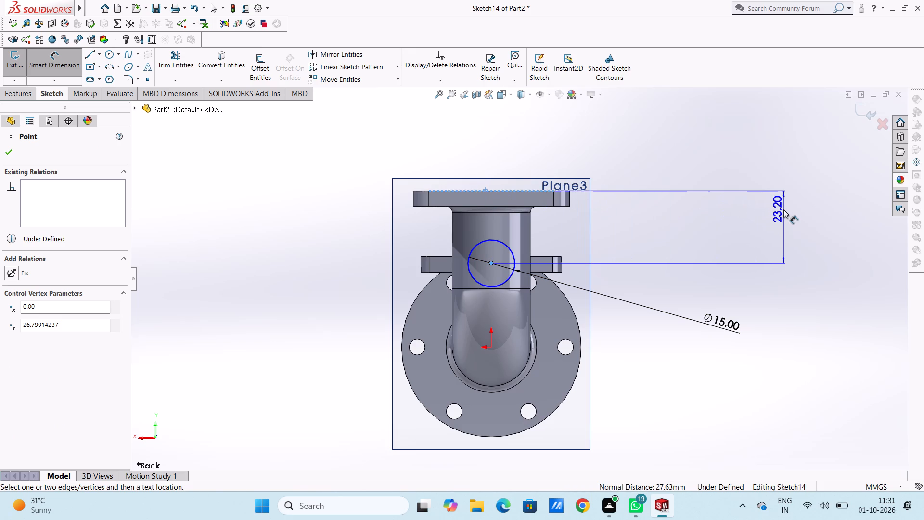
{"action": "left_click", "coordinate": [783, 209]}
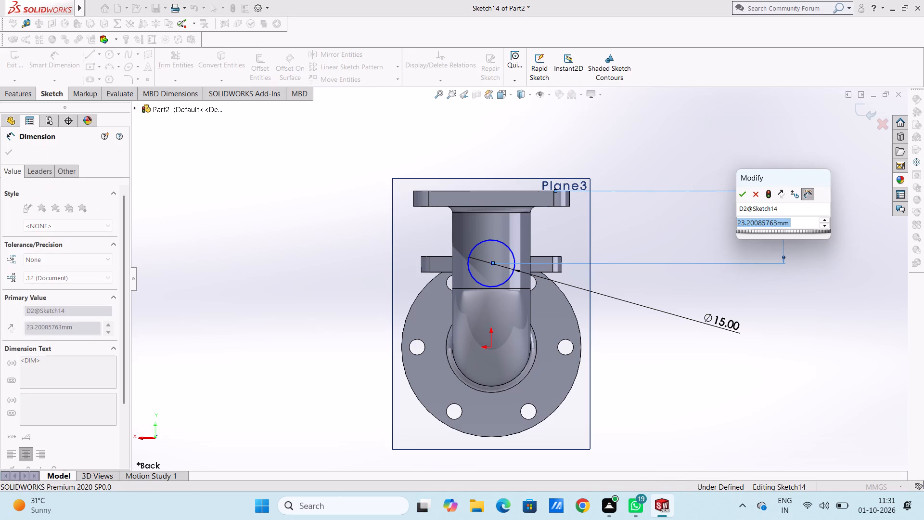
{"action": "type", "text": "17"}
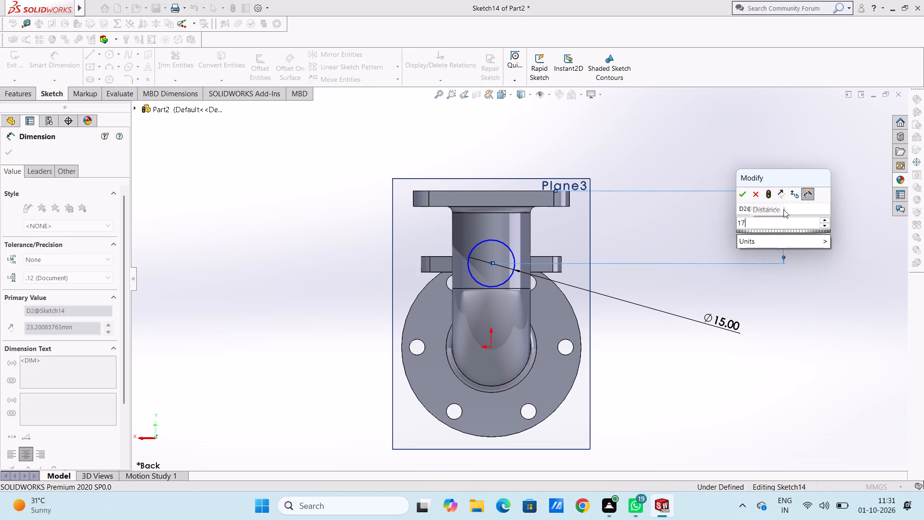
{"action": "key", "text": "period"}
{"action": "key", "text": "5"}
{"action": "key", "text": "Return"}
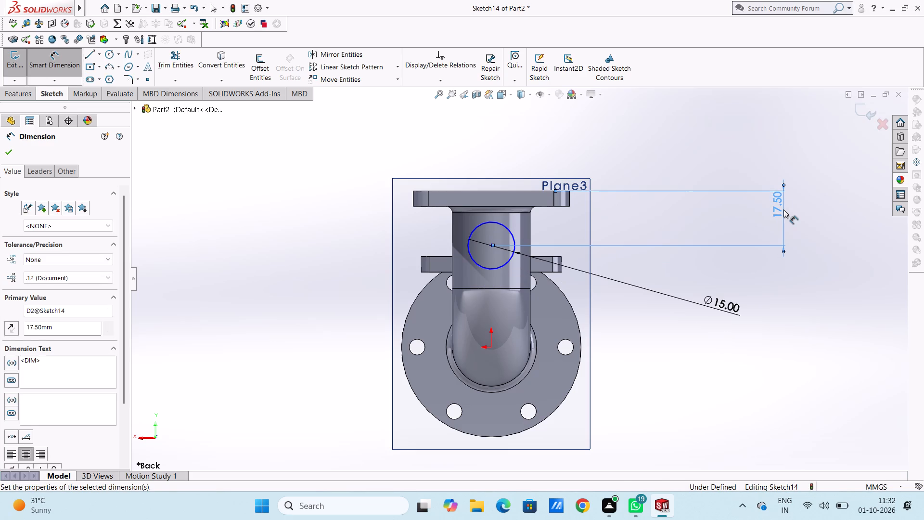
{"action": "left_click", "coordinate": [731, 214]}
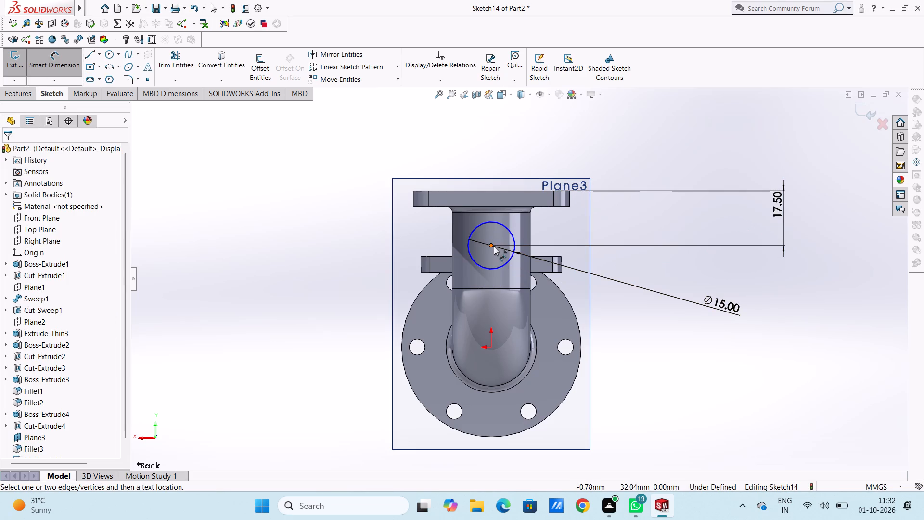
Dimension the circle's centre horizontally at 12.5 mm from the side edge of the vertical pipe.
{"action": "left_click", "coordinate": [493, 246]}
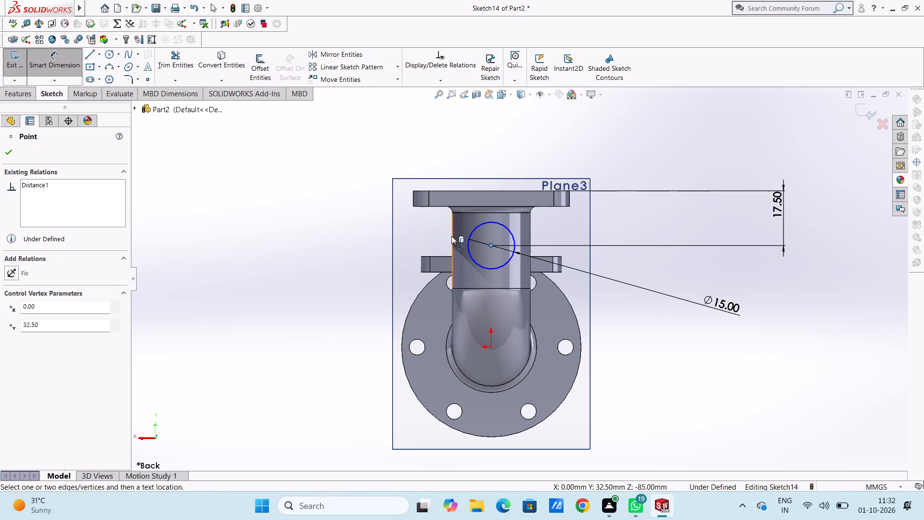
{"action": "left_click", "coordinate": [452, 236]}
{"action": "scroll", "coordinate": [476, 400], "scroll_direction": "up", "scroll_amount": 4}
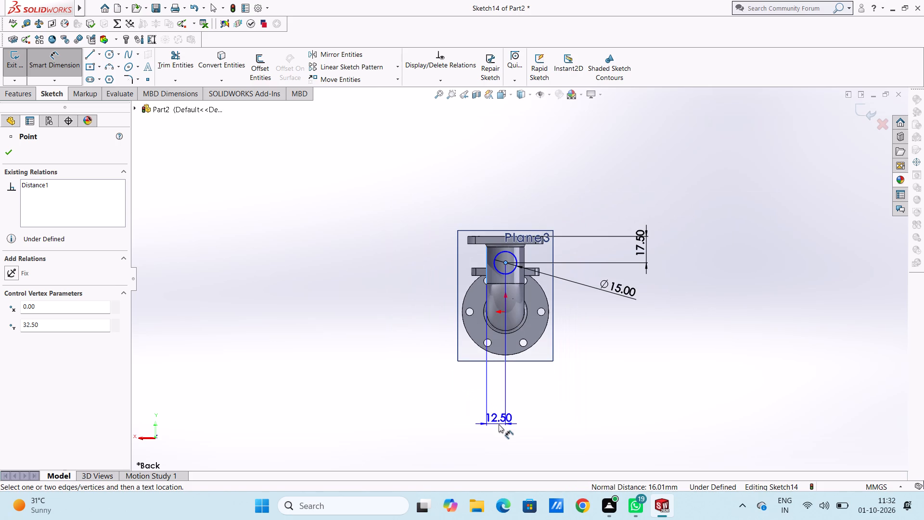
{"action": "left_click", "coordinate": [495, 430]}
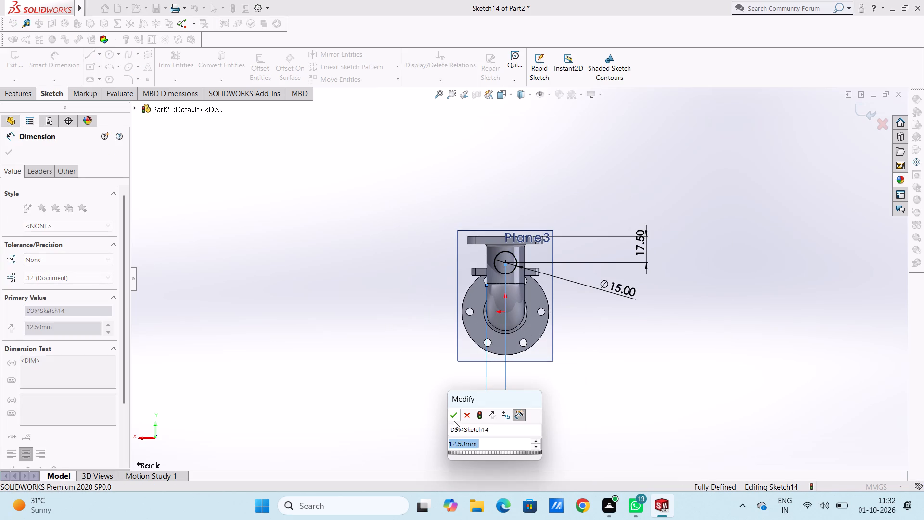
{"action": "left_click", "coordinate": [454, 419]}
{"action": "left_click", "coordinate": [423, 409]}
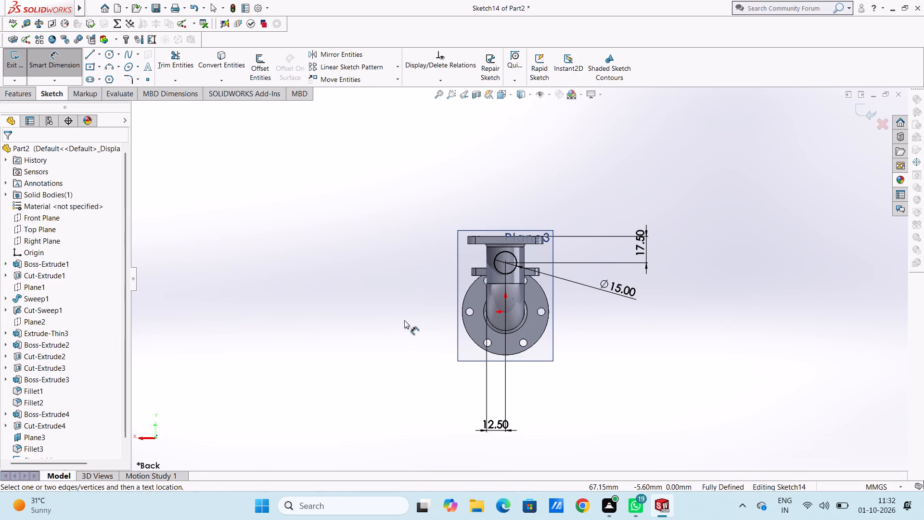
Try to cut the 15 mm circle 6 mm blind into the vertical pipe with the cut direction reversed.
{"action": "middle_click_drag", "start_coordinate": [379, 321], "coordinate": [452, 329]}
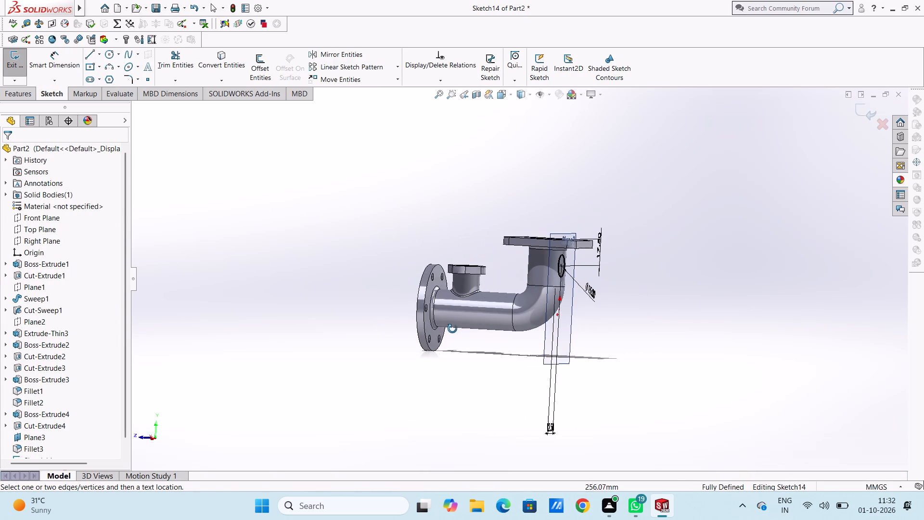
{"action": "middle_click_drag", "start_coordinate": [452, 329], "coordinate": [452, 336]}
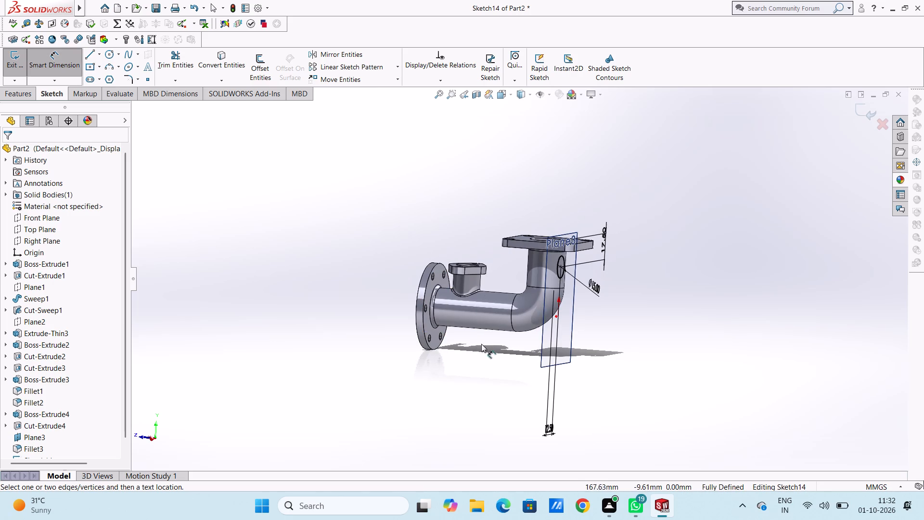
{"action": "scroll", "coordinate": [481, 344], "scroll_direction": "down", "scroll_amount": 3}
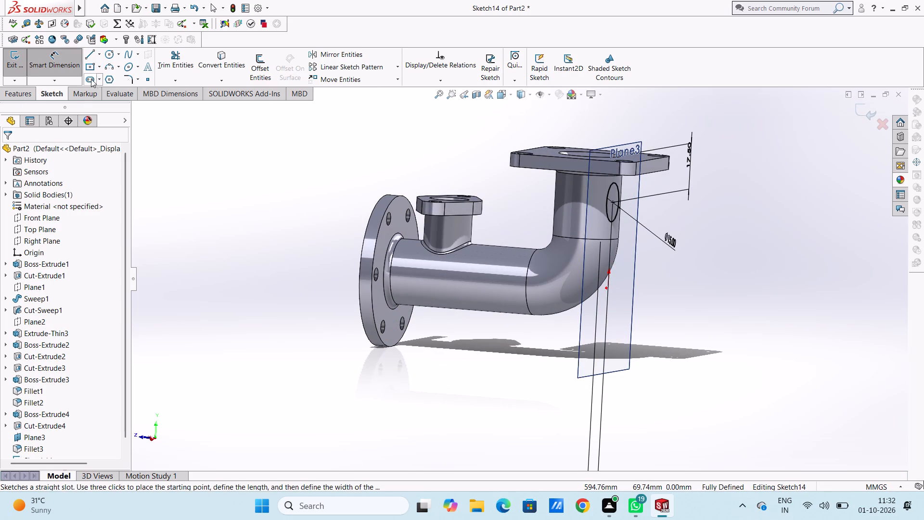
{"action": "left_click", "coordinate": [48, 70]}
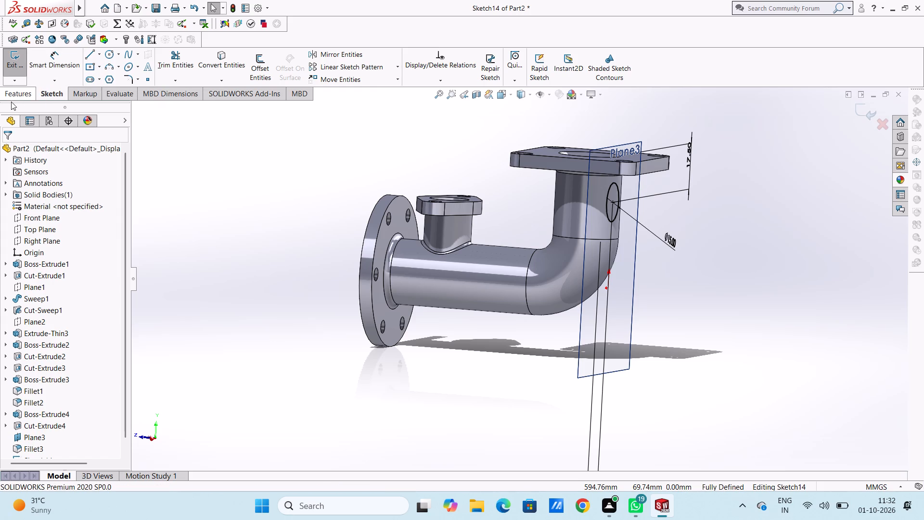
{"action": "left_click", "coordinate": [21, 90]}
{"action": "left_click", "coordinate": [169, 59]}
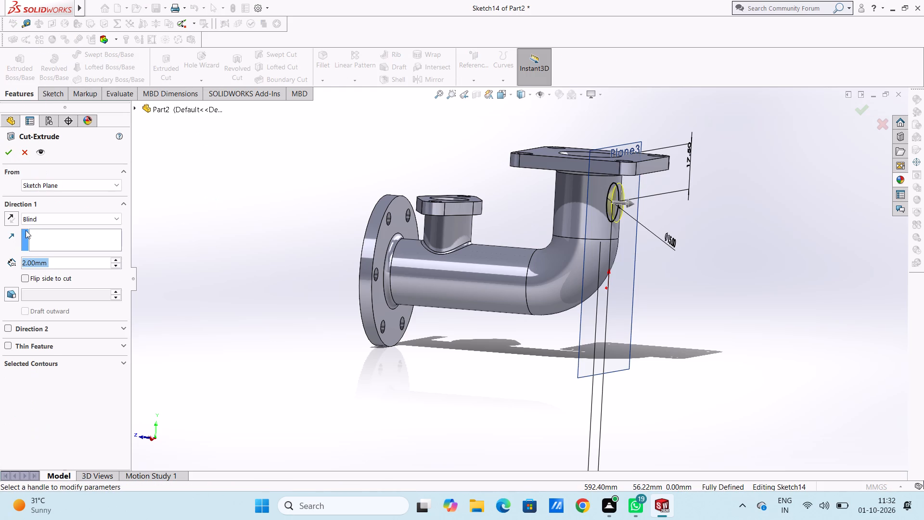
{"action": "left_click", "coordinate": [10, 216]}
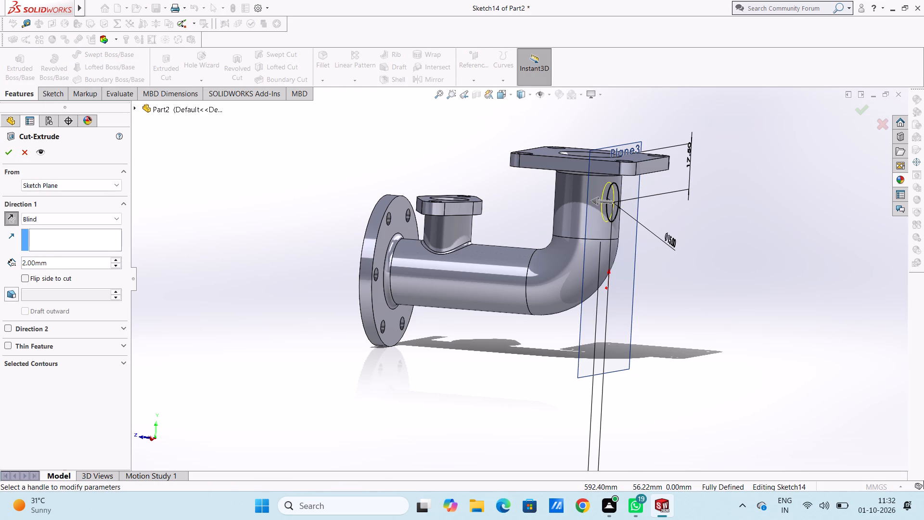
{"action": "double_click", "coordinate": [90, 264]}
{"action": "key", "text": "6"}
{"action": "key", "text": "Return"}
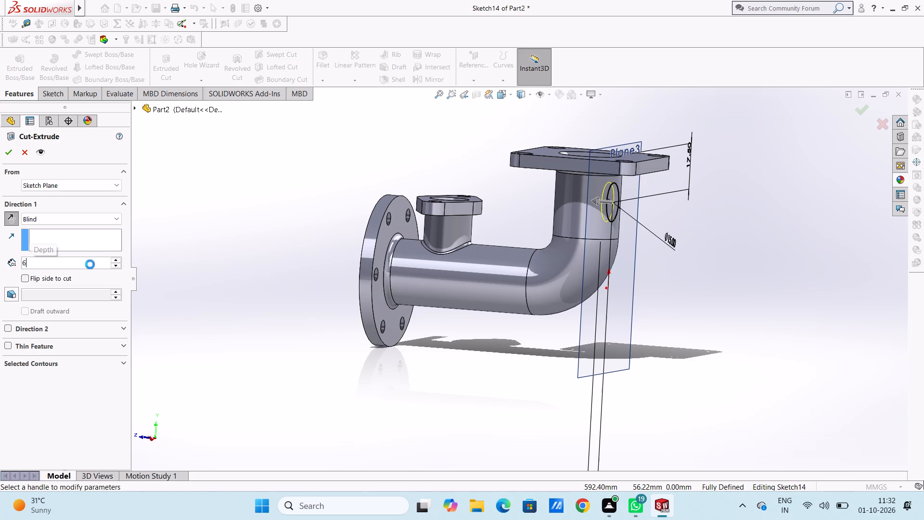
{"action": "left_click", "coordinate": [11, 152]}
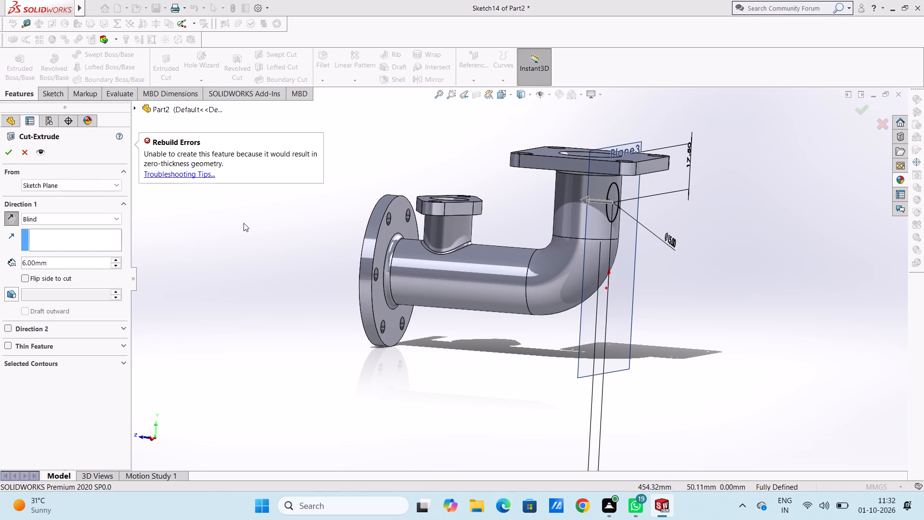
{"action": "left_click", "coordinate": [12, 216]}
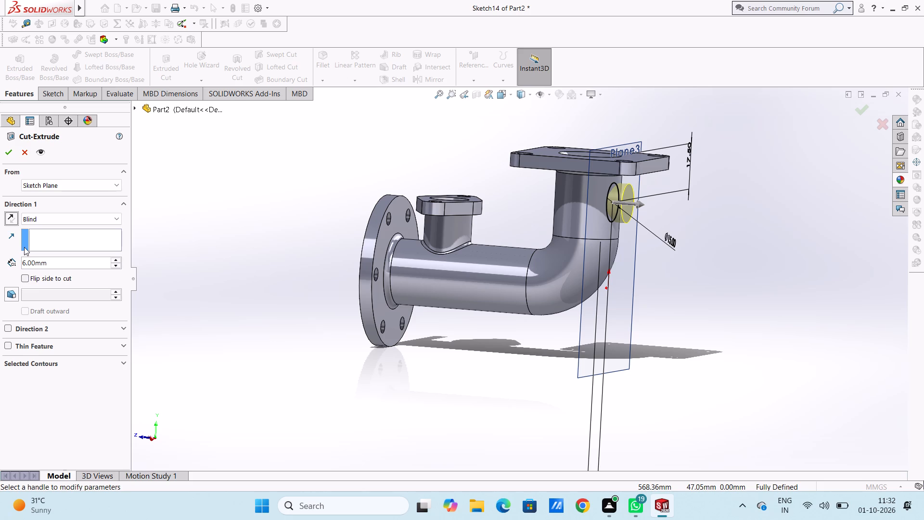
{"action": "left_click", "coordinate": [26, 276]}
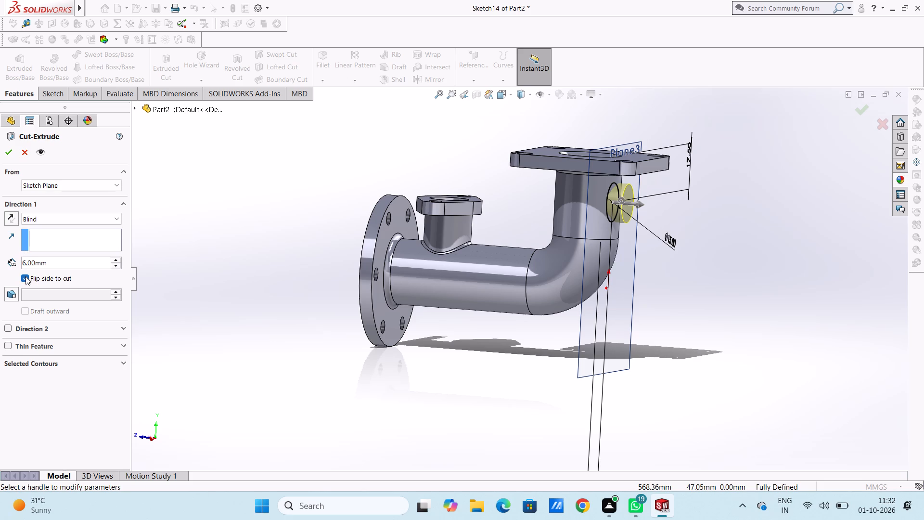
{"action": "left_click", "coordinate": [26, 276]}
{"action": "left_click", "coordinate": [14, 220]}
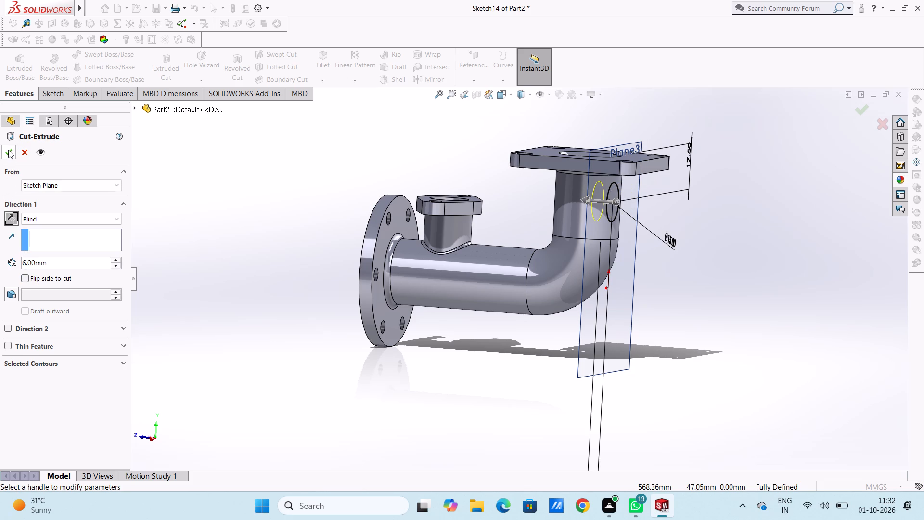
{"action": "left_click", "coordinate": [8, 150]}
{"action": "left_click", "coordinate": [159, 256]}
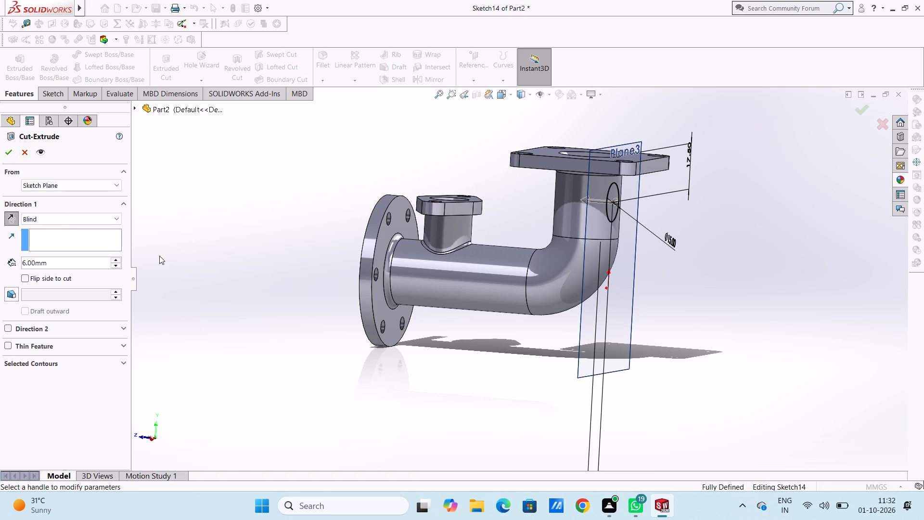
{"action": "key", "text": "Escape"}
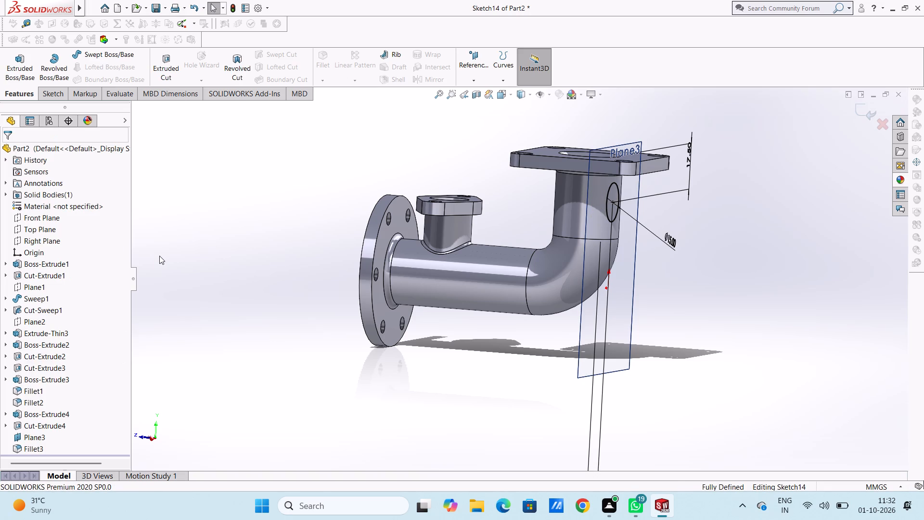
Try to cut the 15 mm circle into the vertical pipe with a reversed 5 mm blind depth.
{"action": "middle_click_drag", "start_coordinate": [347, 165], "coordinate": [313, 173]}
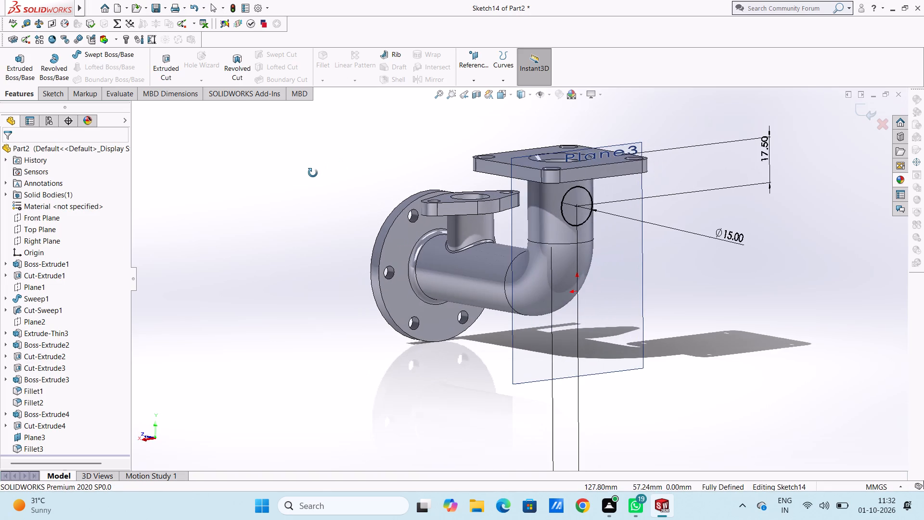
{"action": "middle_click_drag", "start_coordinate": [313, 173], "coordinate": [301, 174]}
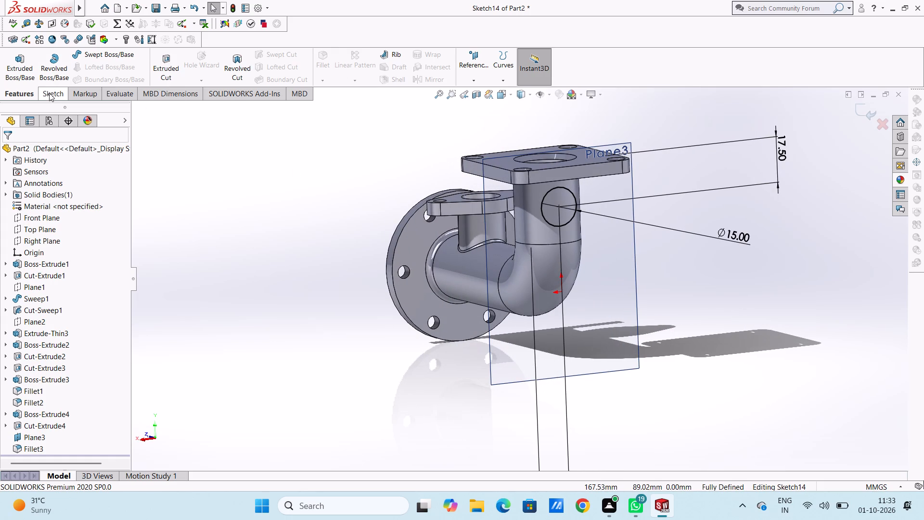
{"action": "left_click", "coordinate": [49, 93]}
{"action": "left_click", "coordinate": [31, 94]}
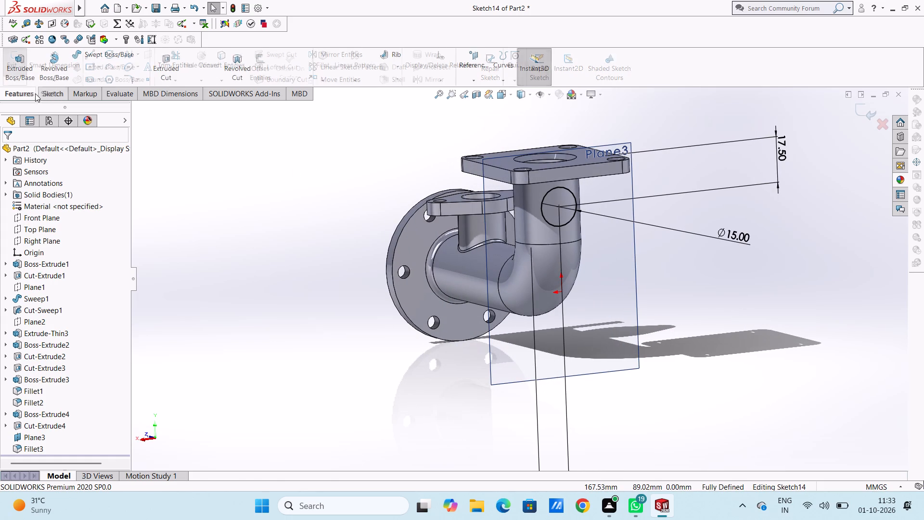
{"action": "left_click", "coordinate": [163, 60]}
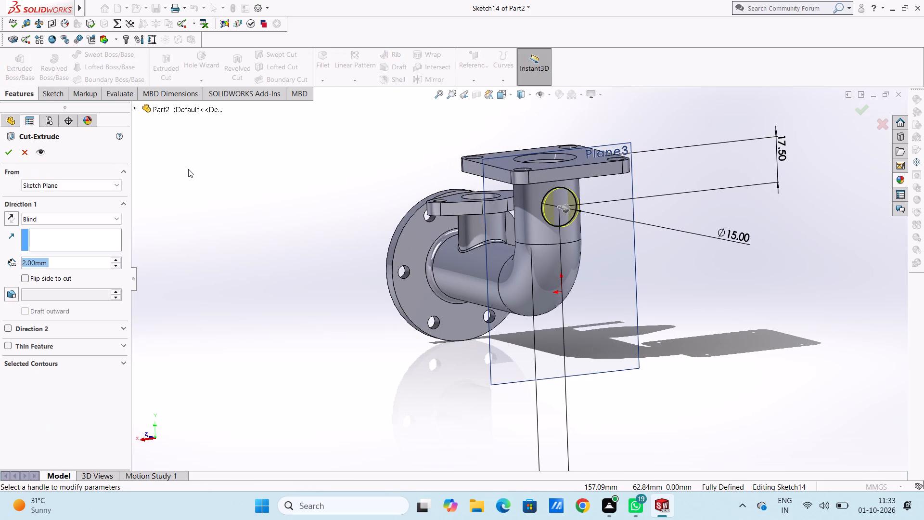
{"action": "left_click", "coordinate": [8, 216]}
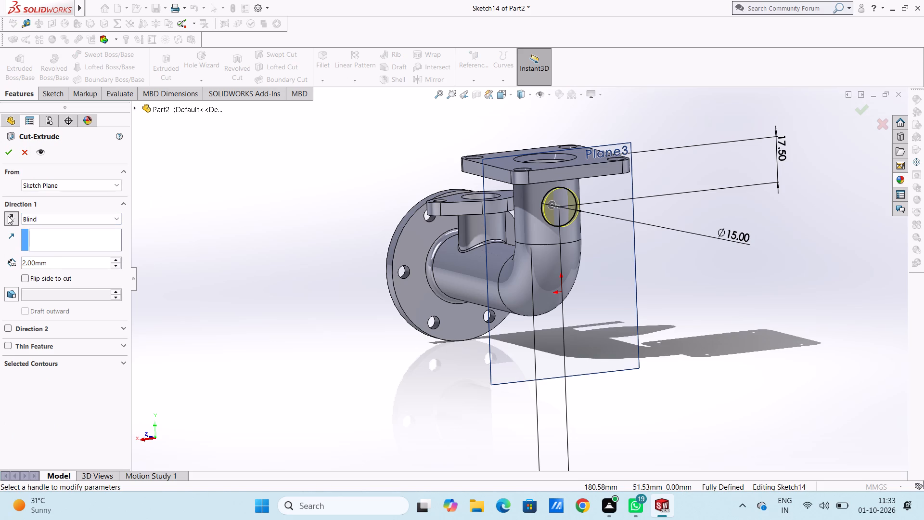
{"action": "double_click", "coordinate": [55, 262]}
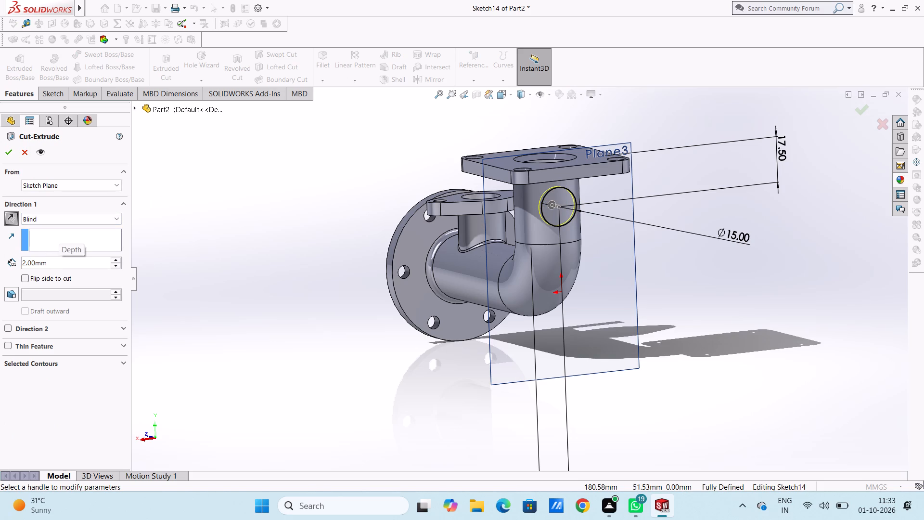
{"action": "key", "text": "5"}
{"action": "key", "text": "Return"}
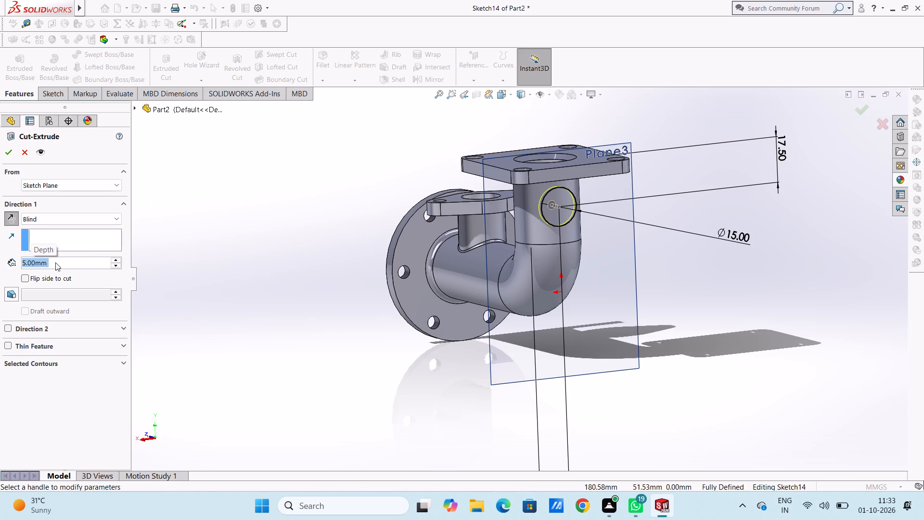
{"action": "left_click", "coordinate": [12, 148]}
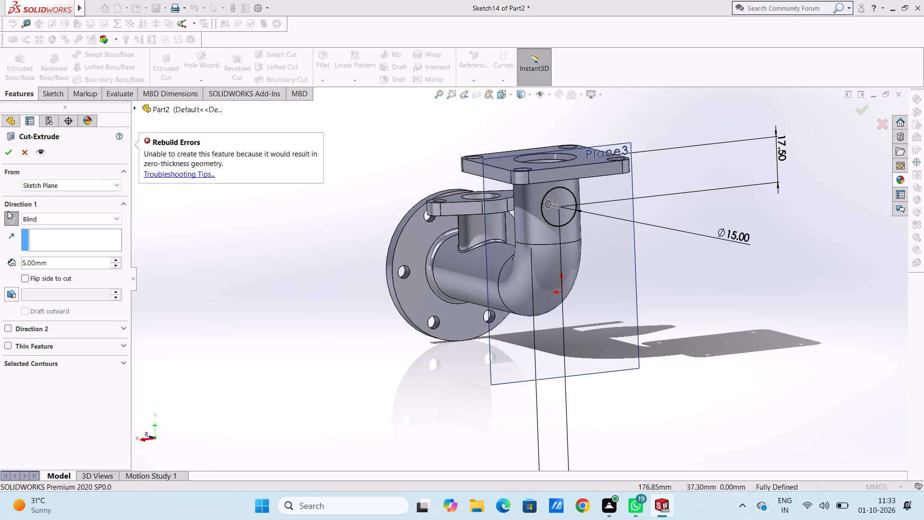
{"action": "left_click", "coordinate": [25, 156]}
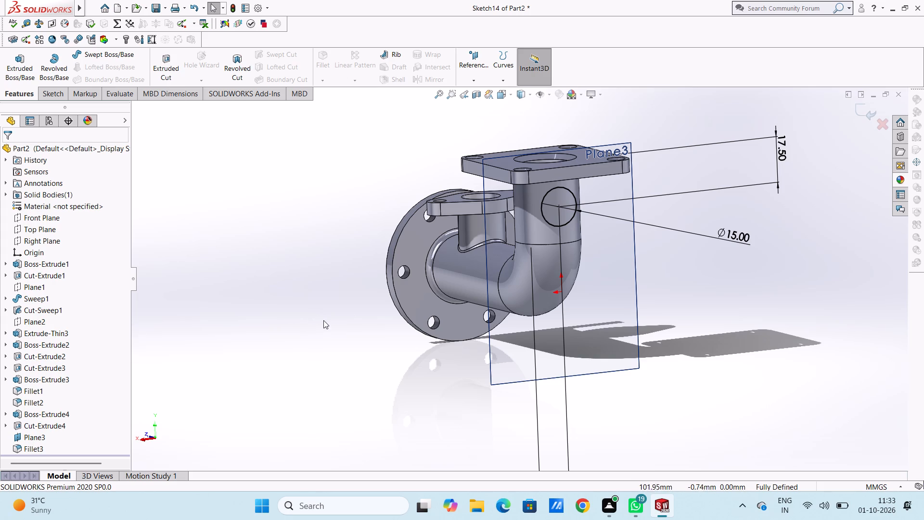
Examine from several angles how the 15 mm circle and its offset plane sit against the vertical pipe.
{"action": "middle_click_drag", "start_coordinate": [305, 292], "coordinate": [363, 286]}
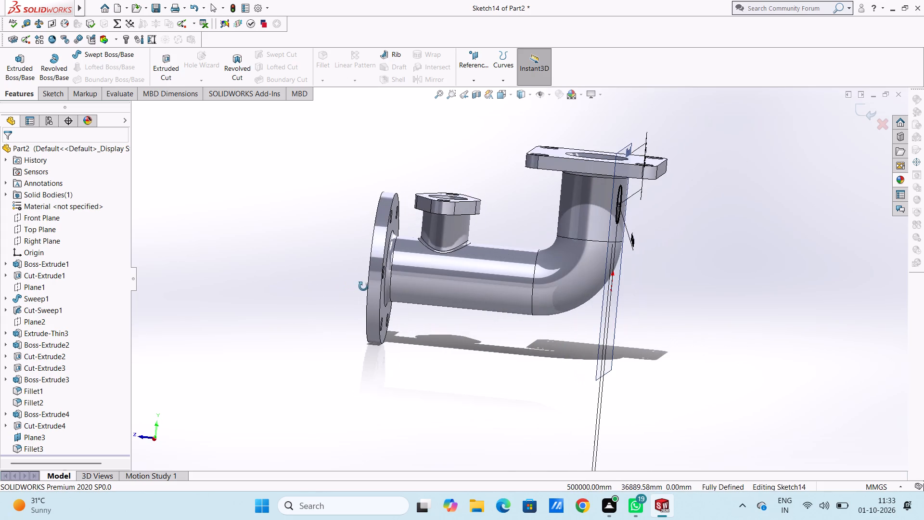
{"action": "middle_click_drag", "start_coordinate": [363, 286], "coordinate": [363, 286]}
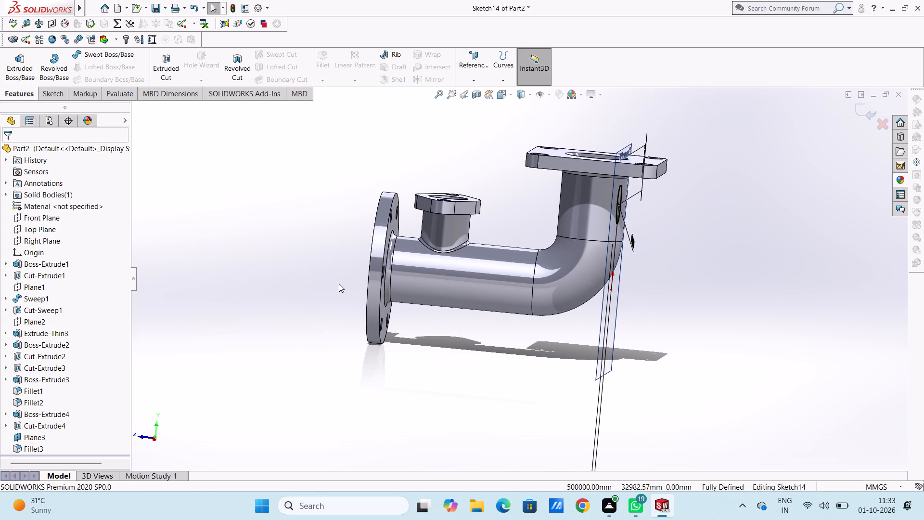
{"action": "middle_click_drag", "start_coordinate": [302, 250], "coordinate": [268, 227]}
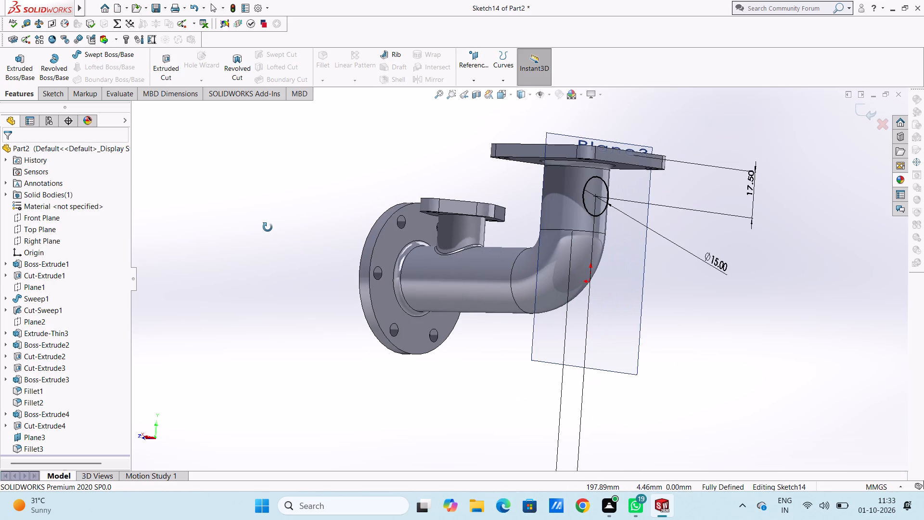
{"action": "middle_click_drag", "start_coordinate": [268, 227], "coordinate": [252, 229]}
{"action": "middle_click_drag", "start_coordinate": [290, 279], "coordinate": [327, 306]}
{"action": "scroll", "coordinate": [320, 300], "scroll_direction": "down", "scroll_amount": 1}
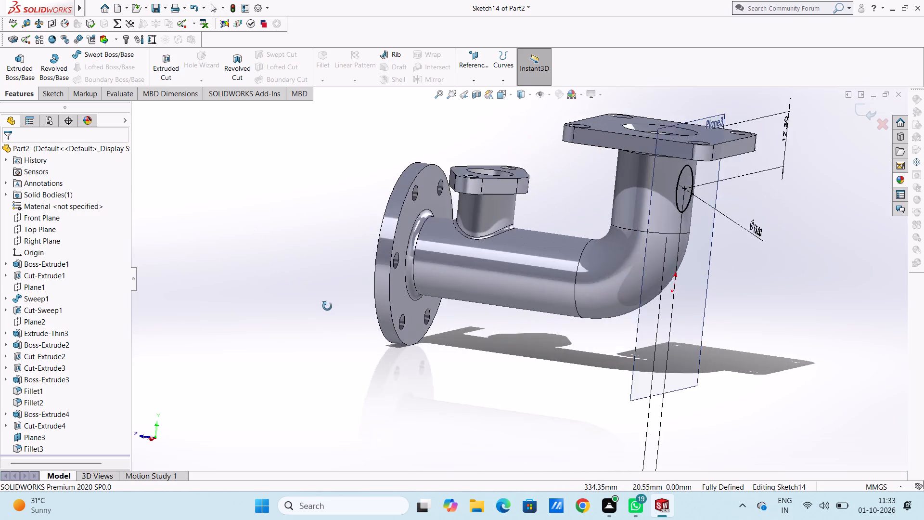
{"action": "middle_click_drag", "start_coordinate": [327, 306], "coordinate": [315, 302]}
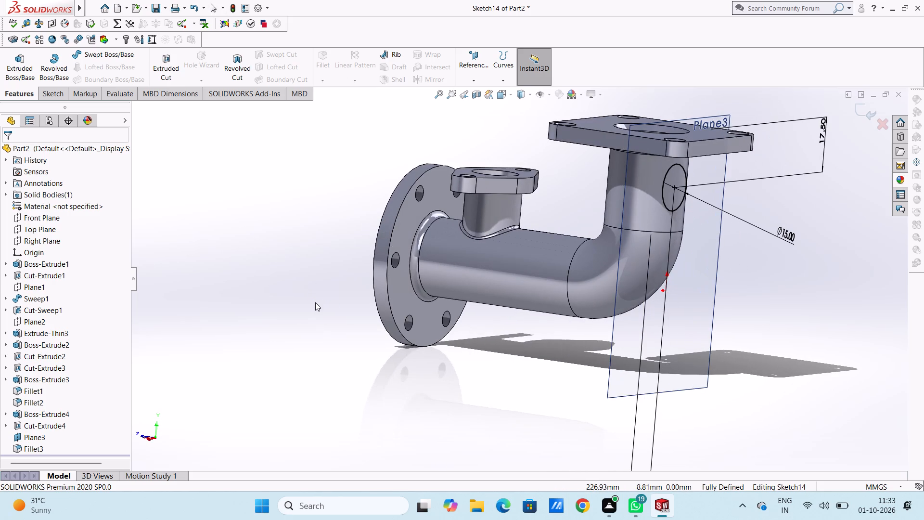
{"action": "scroll", "coordinate": [315, 302], "scroll_direction": "up", "scroll_amount": 2}
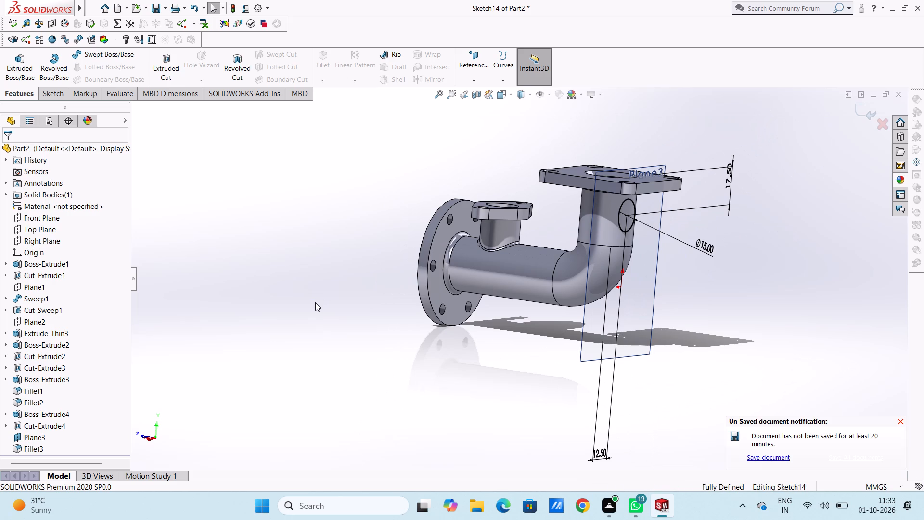
{"action": "middle_click_drag", "start_coordinate": [295, 290], "coordinate": [279, 277]}
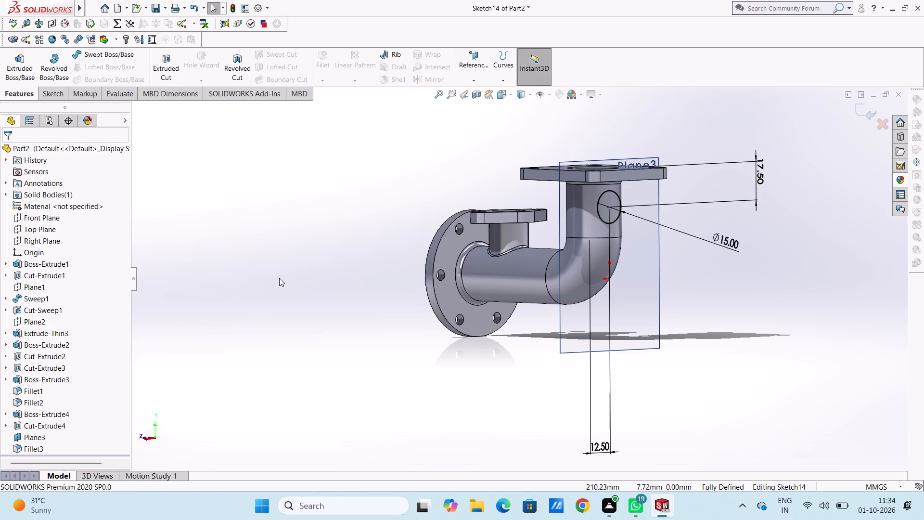
{"action": "scroll", "coordinate": [277, 280], "scroll_direction": "down", "scroll_amount": 1}
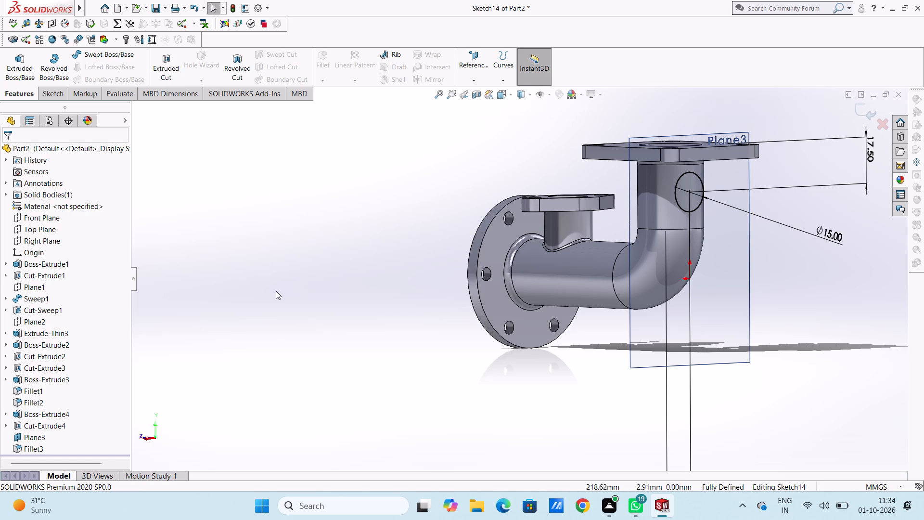
{"action": "middle_click_drag", "start_coordinate": [276, 291], "coordinate": [316, 295]}
{"action": "scroll", "coordinate": [357, 308], "scroll_direction": "up", "scroll_amount": 2}
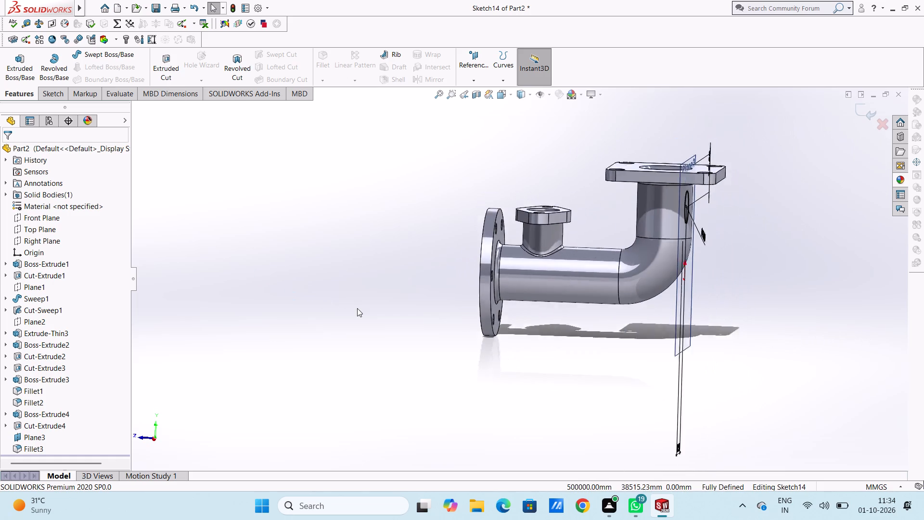
{"action": "scroll", "coordinate": [357, 308], "scroll_direction": "up", "scroll_amount": 1}
{"action": "middle_click_drag", "start_coordinate": [364, 263], "coordinate": [337, 284]}
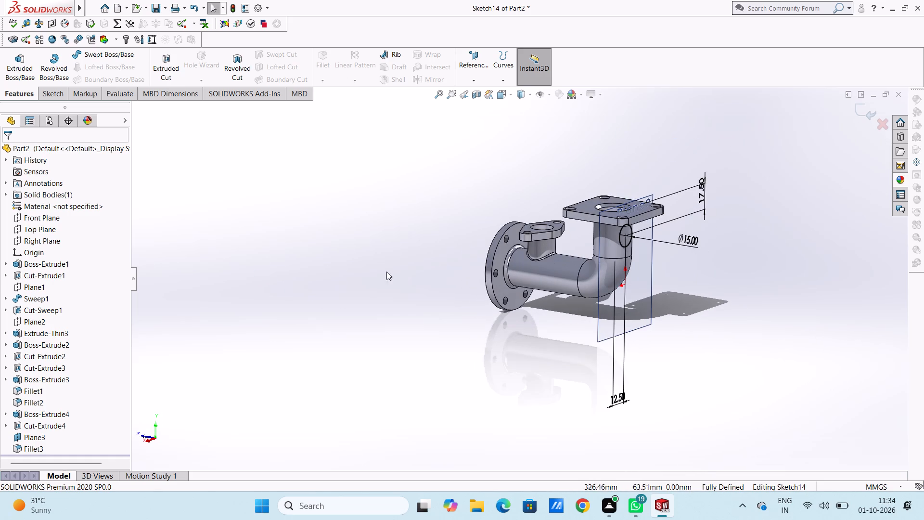
{"action": "scroll", "coordinate": [570, 206], "scroll_direction": "down", "scroll_amount": 2}
{"action": "middle_click_drag", "start_coordinate": [632, 186], "coordinate": [633, 169]}
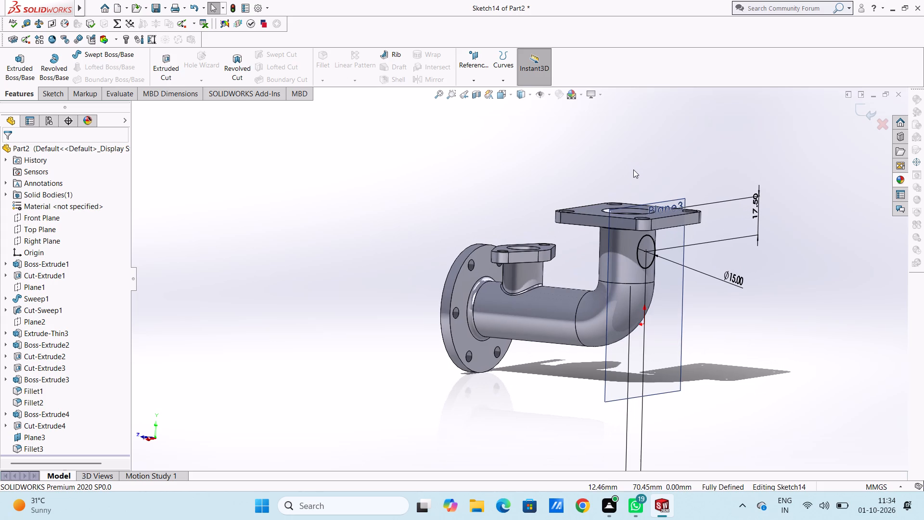
{"action": "scroll", "coordinate": [715, 291], "scroll_direction": "down", "scroll_amount": 1}
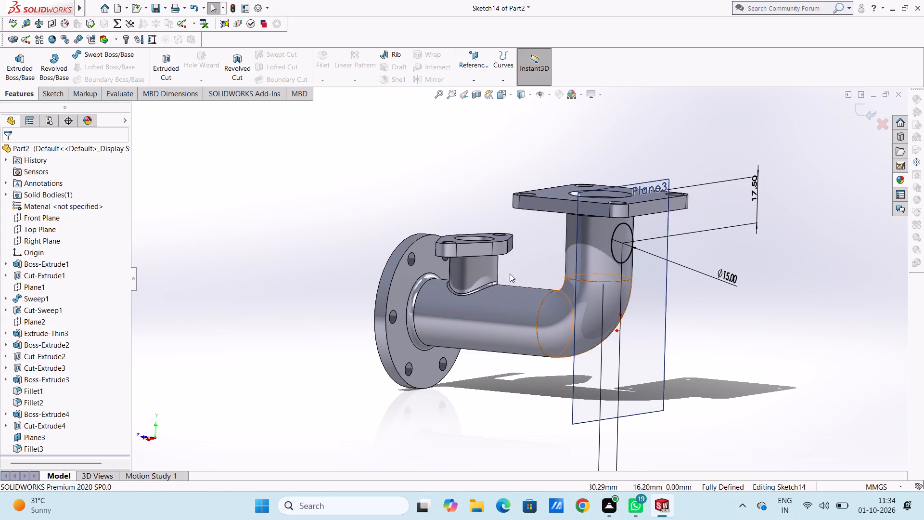
Extrude the 15 mm circle 25 mm blind, away from the vertical pipe, as a thin feature with a 1.5 mm wall.
{"action": "left_click", "coordinate": [27, 58]}
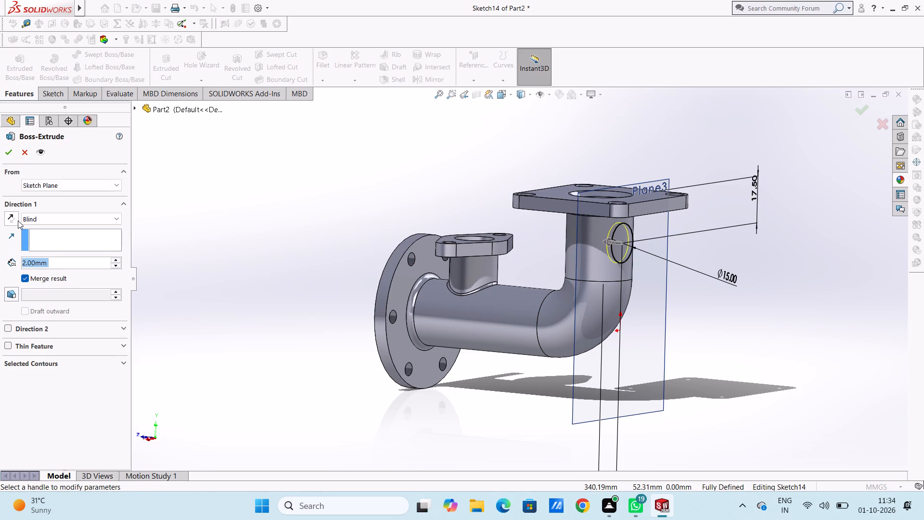
{"action": "left_click", "coordinate": [13, 217]}
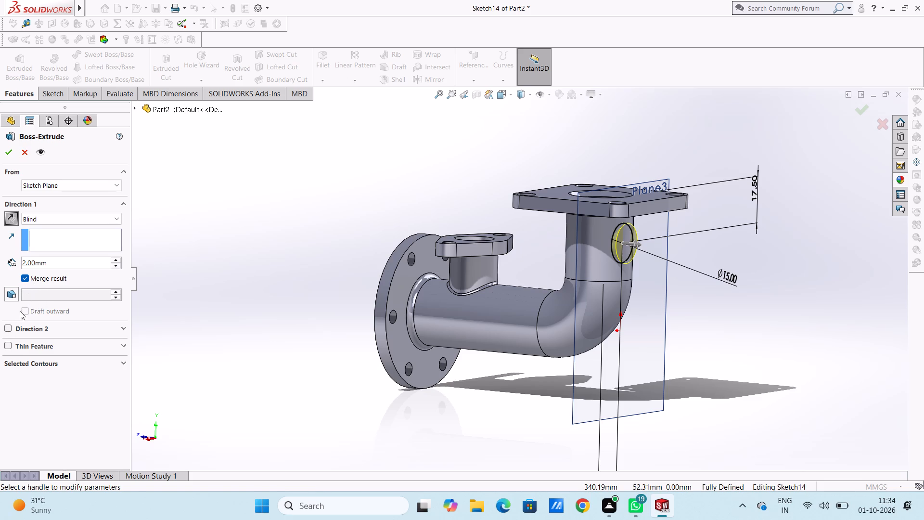
{"action": "left_click", "coordinate": [8, 345]}
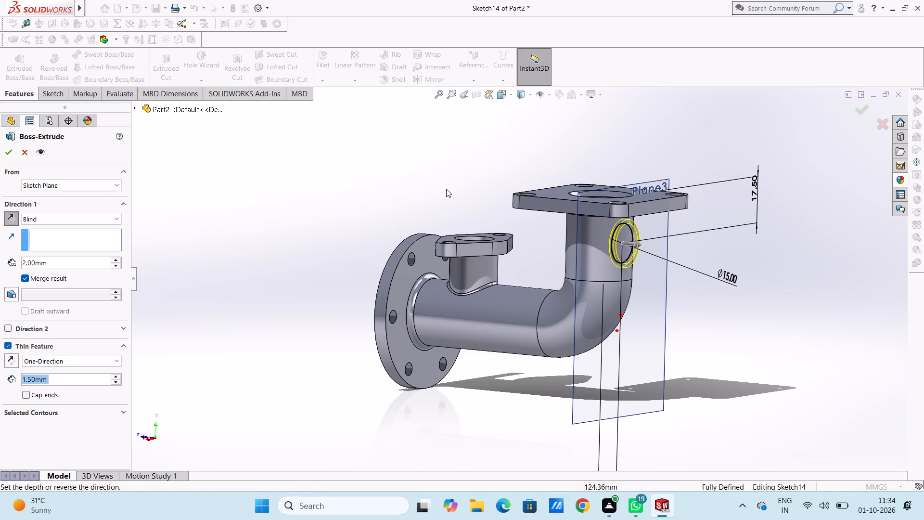
{"action": "scroll", "coordinate": [446, 188], "scroll_direction": "down", "scroll_amount": 1}
{"action": "middle_click_drag", "start_coordinate": [446, 188], "coordinate": [455, 183]}
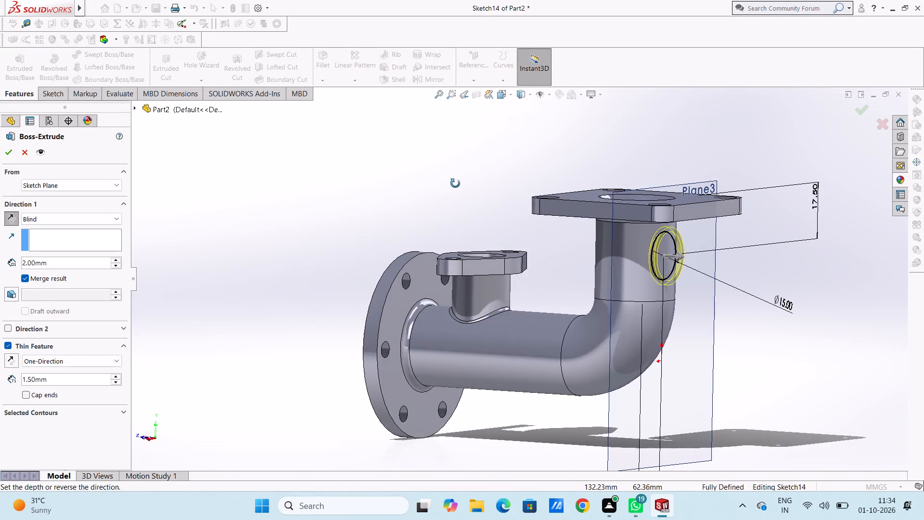
{"action": "middle_click_drag", "start_coordinate": [455, 183], "coordinate": [474, 184]}
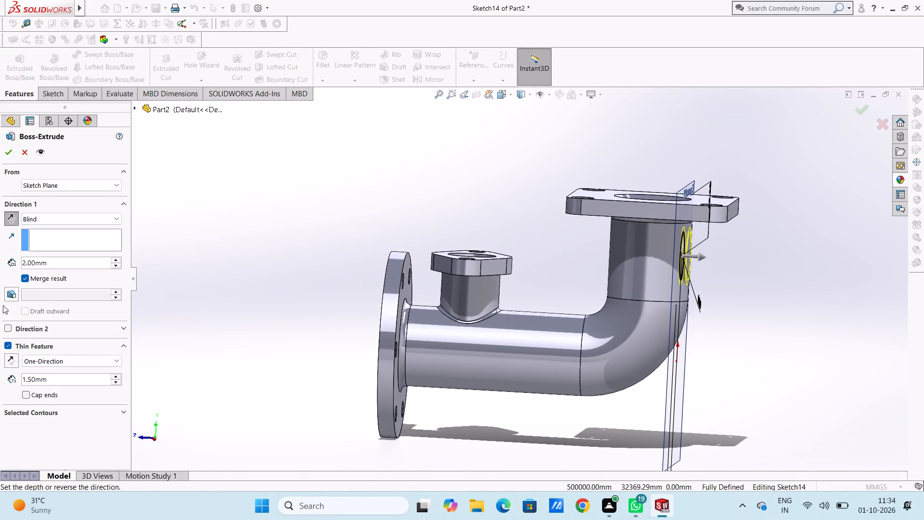
{"action": "double_click", "coordinate": [65, 262]}
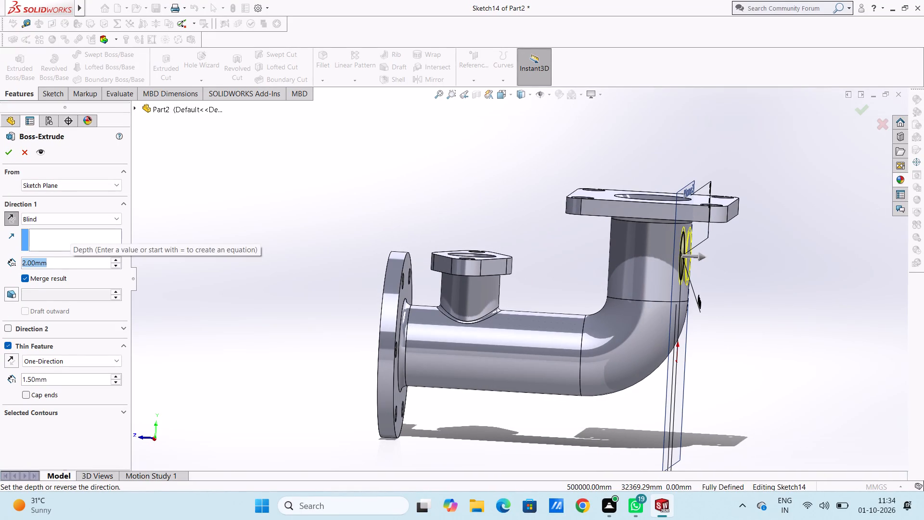
{"action": "type", "text": "20"}
{"action": "key", "text": "Return"}
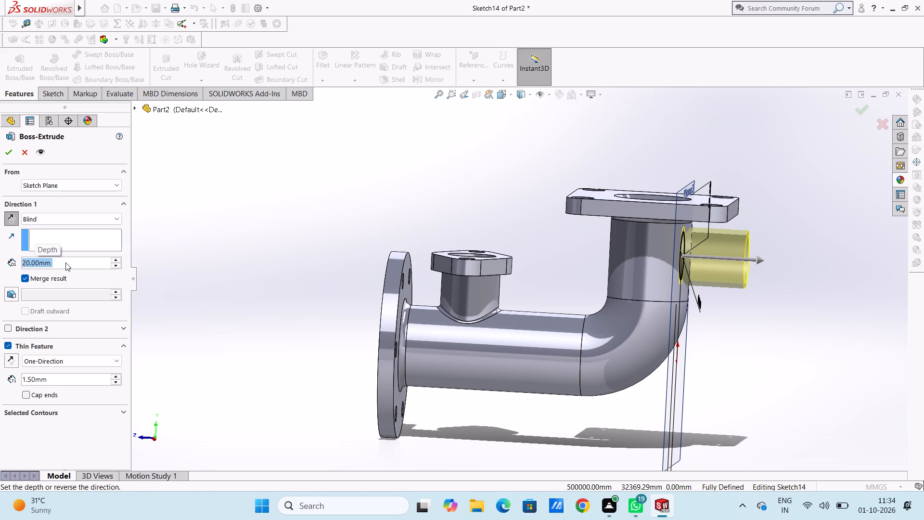
{"action": "type", "text": "25"}
{"action": "key", "text": "Return"}
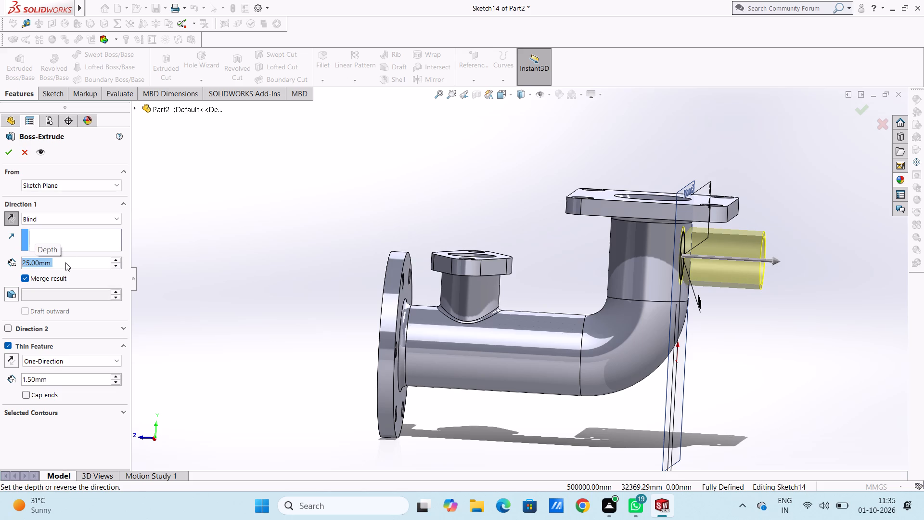
{"action": "scroll", "coordinate": [284, 217], "scroll_direction": "up", "scroll_amount": 1}
{"action": "middle_click_drag", "start_coordinate": [281, 213], "coordinate": [283, 178]}
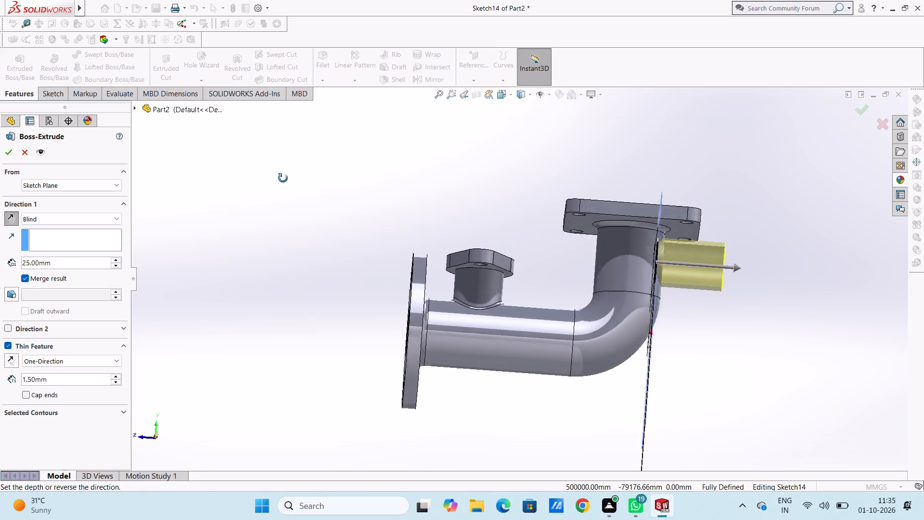
{"action": "middle_click_drag", "start_coordinate": [283, 178], "coordinate": [291, 209]}
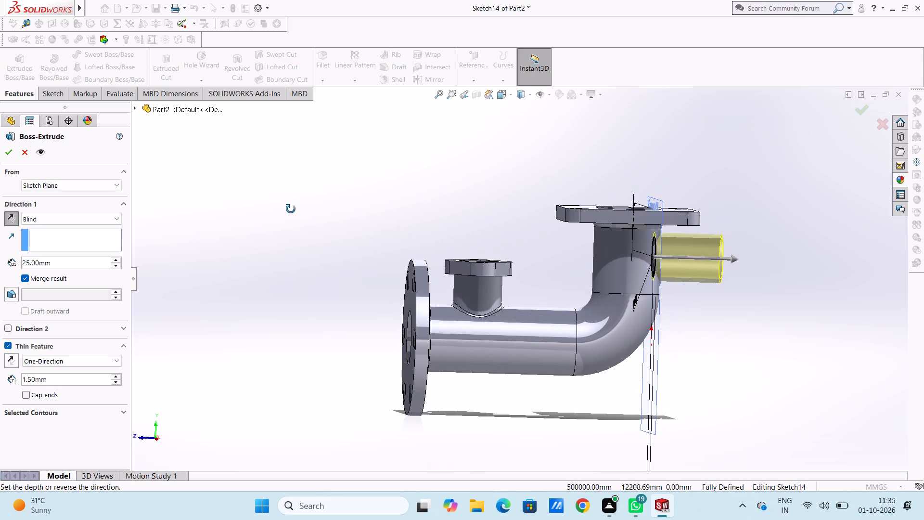
{"action": "middle_click_drag", "start_coordinate": [291, 209], "coordinate": [287, 210]}
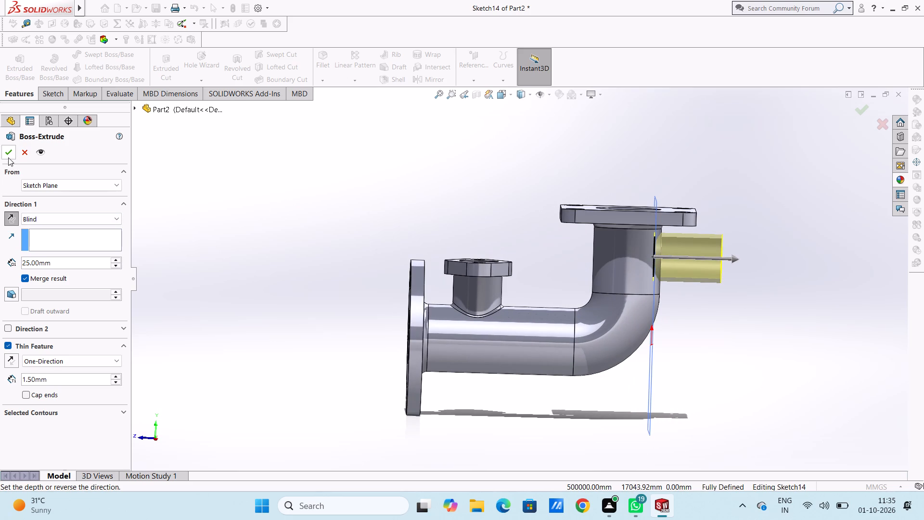
{"action": "left_click", "coordinate": [10, 153]}
{"action": "left_click", "coordinate": [205, 225]}
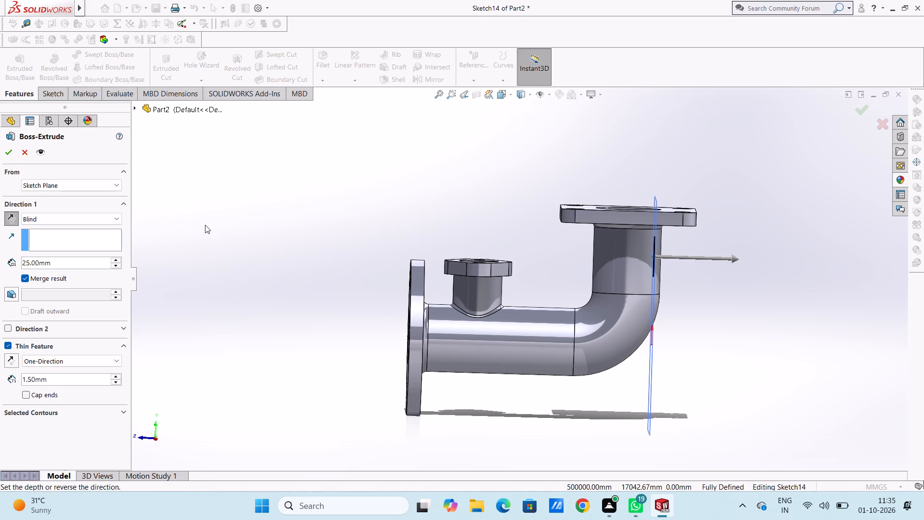
Turn off merging with the existing body and complete the 25 mm thin extrusion.
{"action": "left_click", "coordinate": [27, 277]}
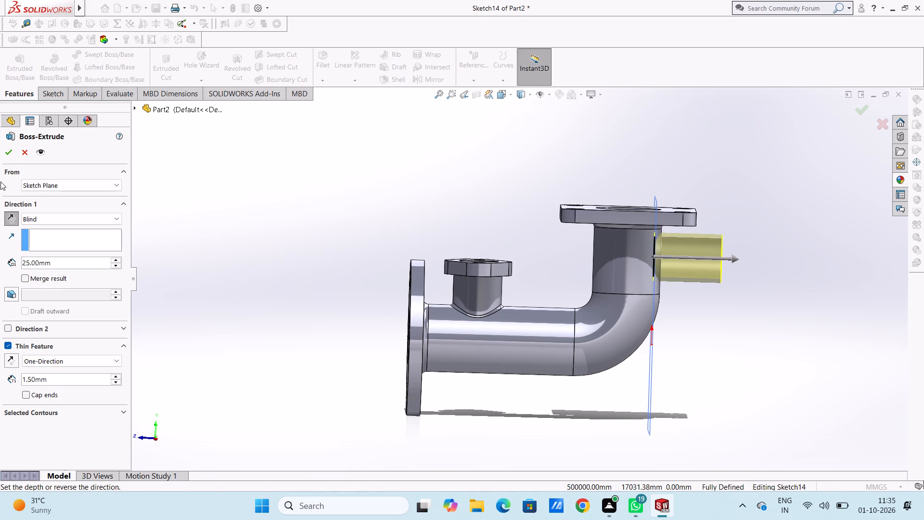
{"action": "left_click", "coordinate": [8, 155]}
{"action": "left_click", "coordinate": [194, 222]}
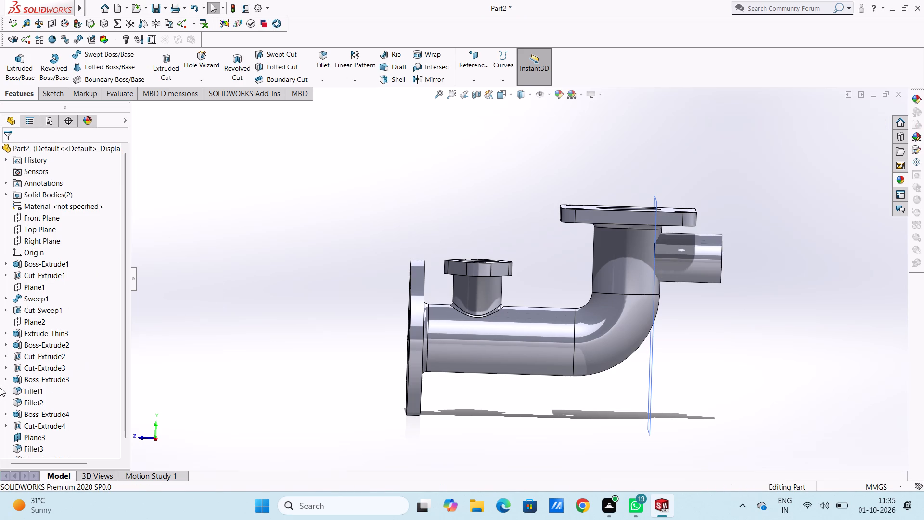
Hide Plane3, the offset plane crossing the vertical pipe.
{"action": "scroll", "coordinate": [69, 392], "scroll_direction": "down", "scroll_amount": 4}
{"action": "left_click", "coordinate": [41, 434]}
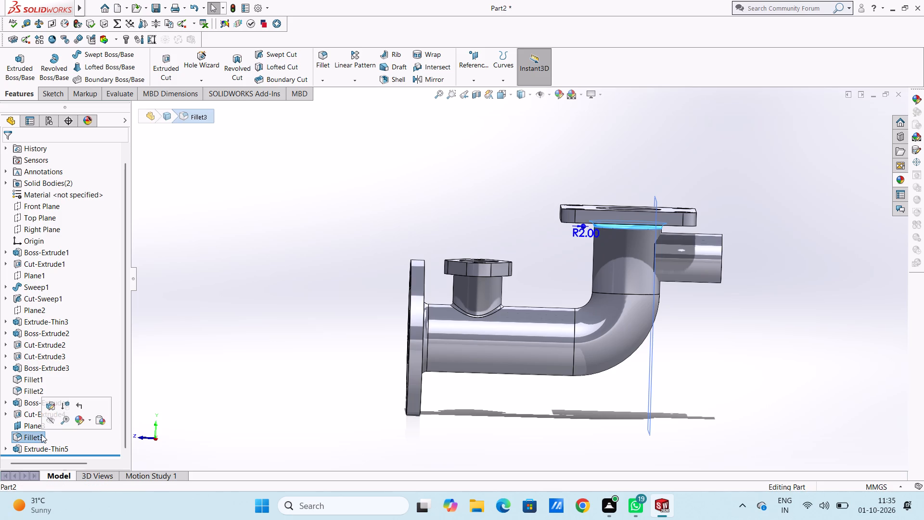
{"action": "left_click", "coordinate": [64, 441]}
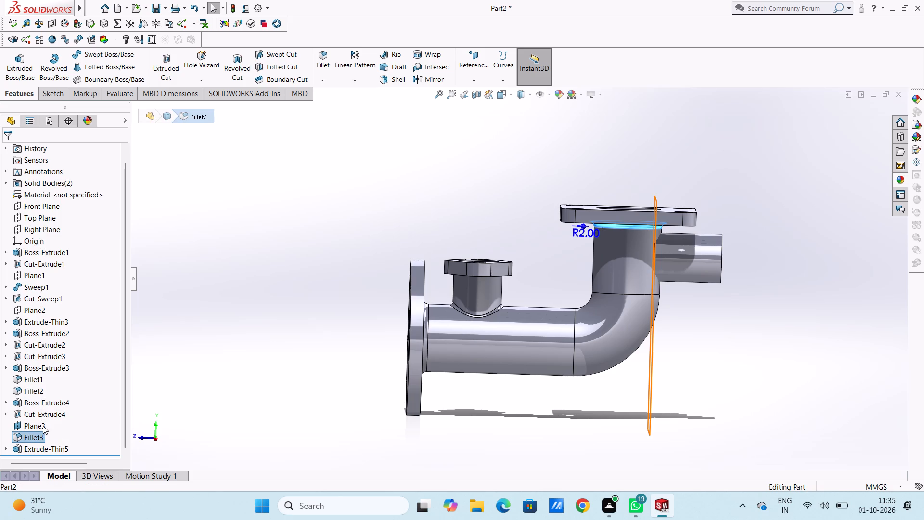
{"action": "left_click", "coordinate": [43, 426]}
{"action": "left_click", "coordinate": [63, 413]}
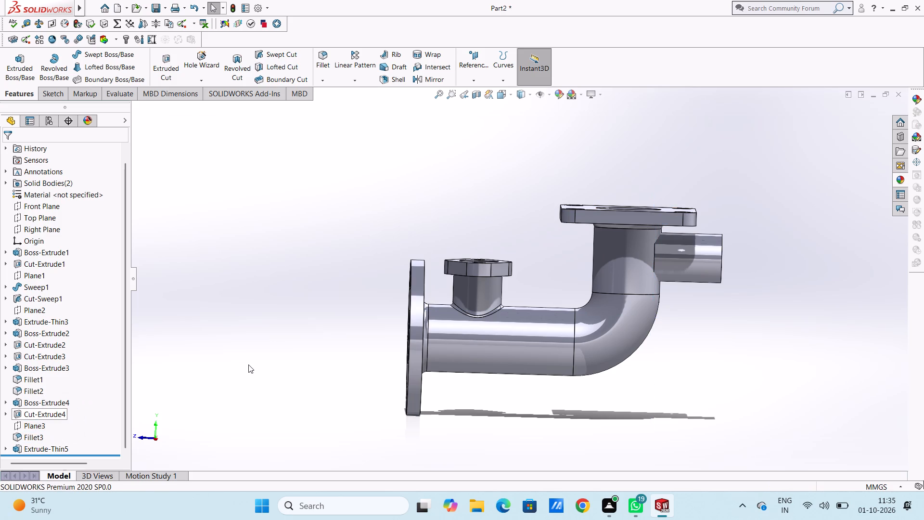
{"action": "left_click", "coordinate": [248, 364]}
Examine from several angles how the new side branch joins the vertical pipe below the square flange.
{"action": "scroll", "coordinate": [253, 362], "scroll_direction": "up", "scroll_amount": 2}
{"action": "middle_click_drag", "start_coordinate": [272, 339], "coordinate": [246, 348]}
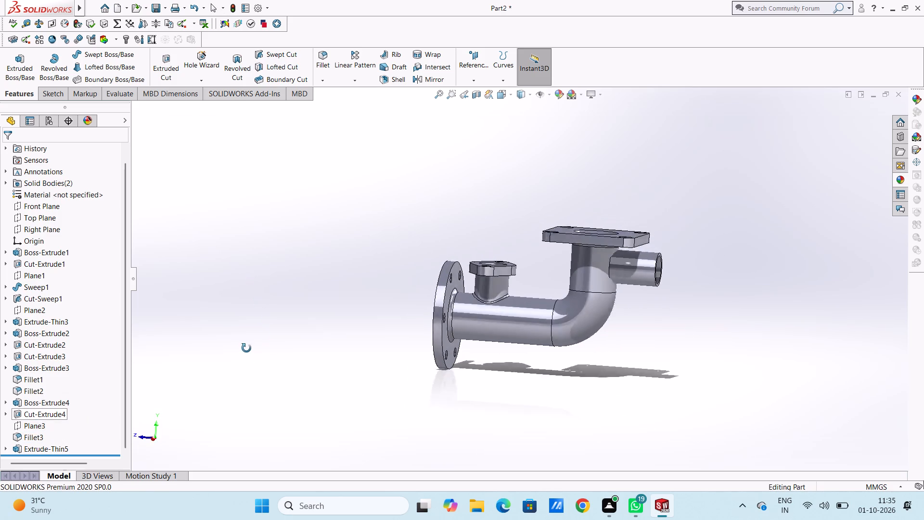
{"action": "middle_click_drag", "start_coordinate": [246, 348], "coordinate": [252, 374]}
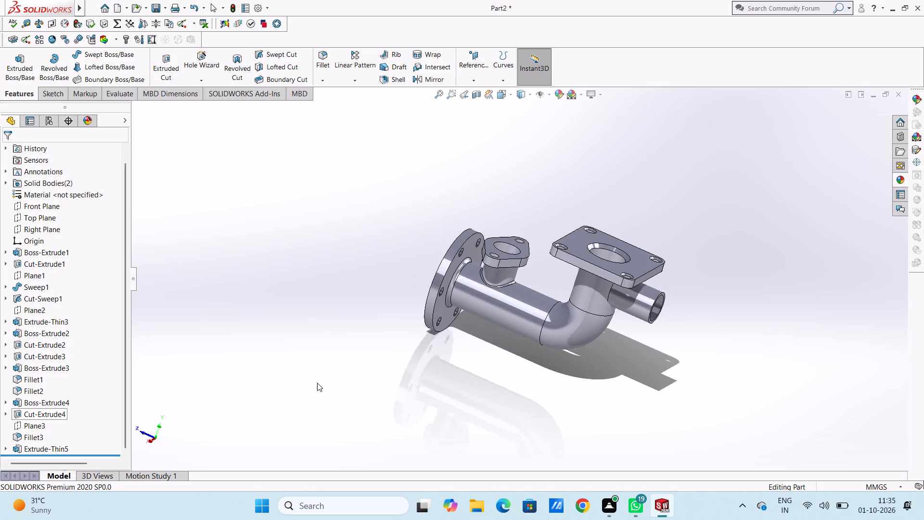
{"action": "middle_click_drag", "start_coordinate": [323, 383], "coordinate": [328, 316]}
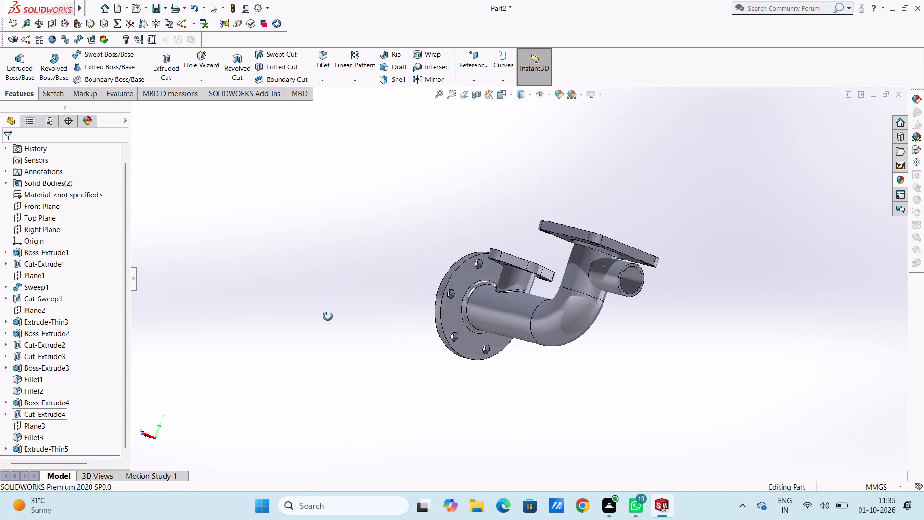
{"action": "middle_click_drag", "start_coordinate": [328, 316], "coordinate": [322, 355]}
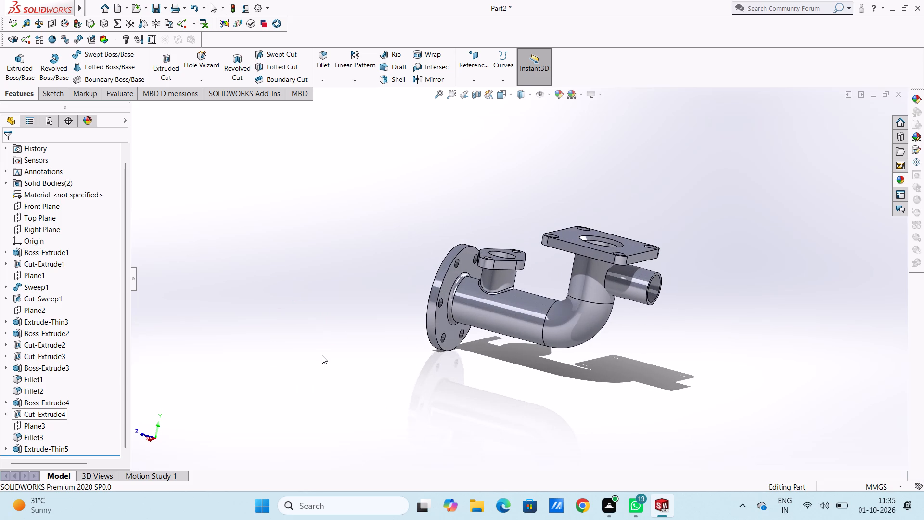
{"action": "key", "text": "ctrl+7"}
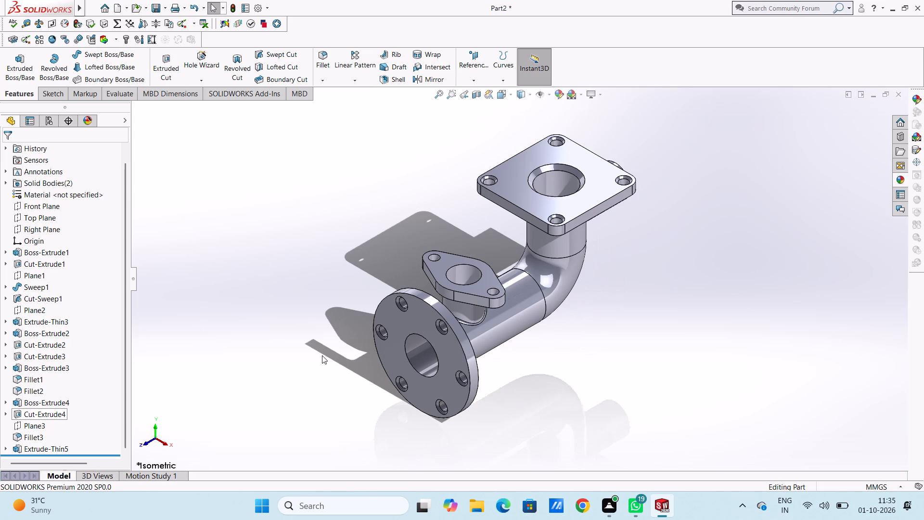
{"action": "scroll", "coordinate": [322, 355], "scroll_direction": "up", "scroll_amount": 1}
{"action": "middle_click_drag", "start_coordinate": [322, 355], "coordinate": [270, 290]}
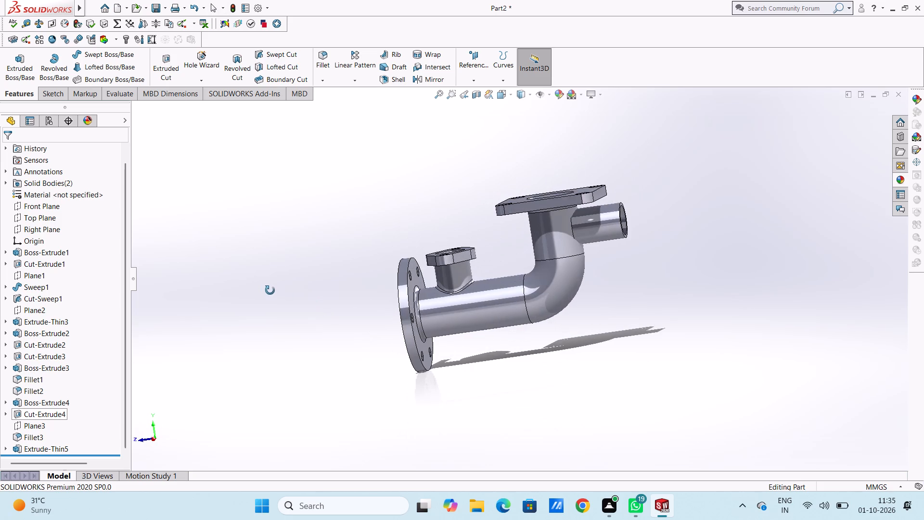
{"action": "middle_click_drag", "start_coordinate": [270, 290], "coordinate": [280, 266]}
{"action": "middle_click_drag", "start_coordinate": [291, 337], "coordinate": [293, 269]}
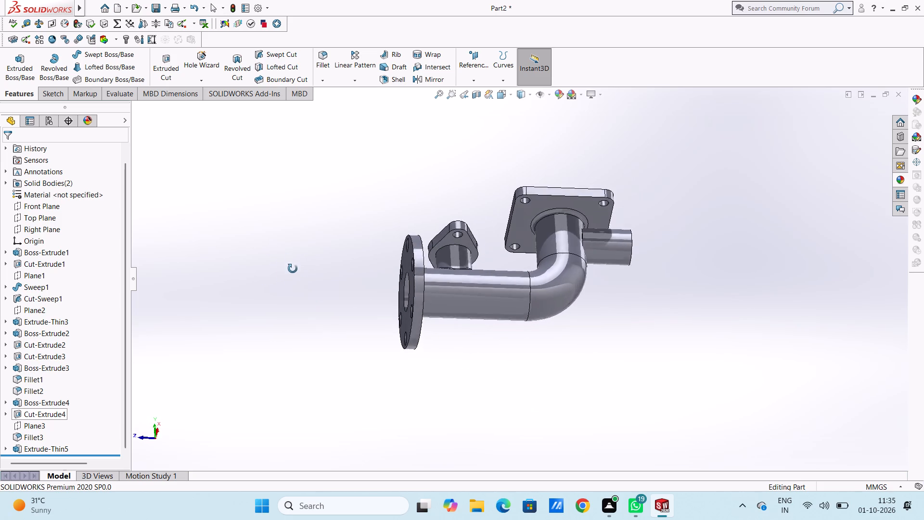
{"action": "middle_click_drag", "start_coordinate": [293, 269], "coordinate": [283, 345]}
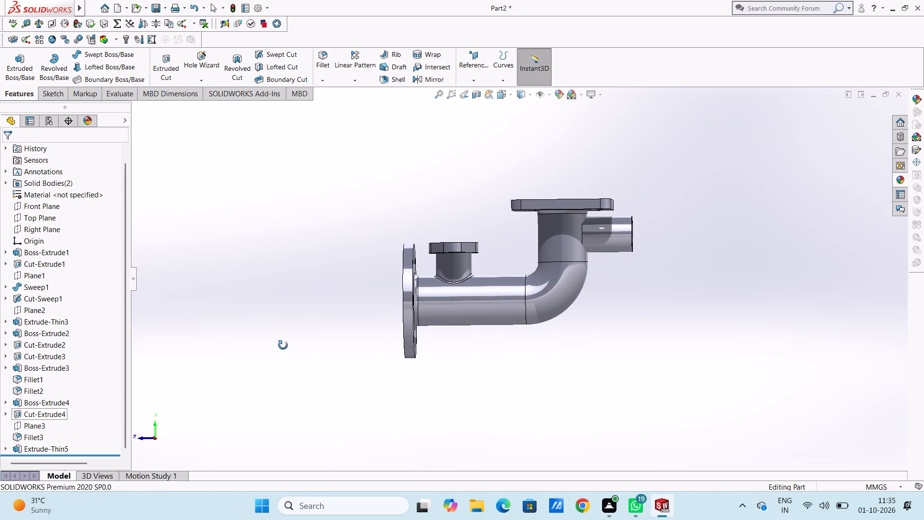
{"action": "middle_click_drag", "start_coordinate": [283, 345], "coordinate": [283, 349]}
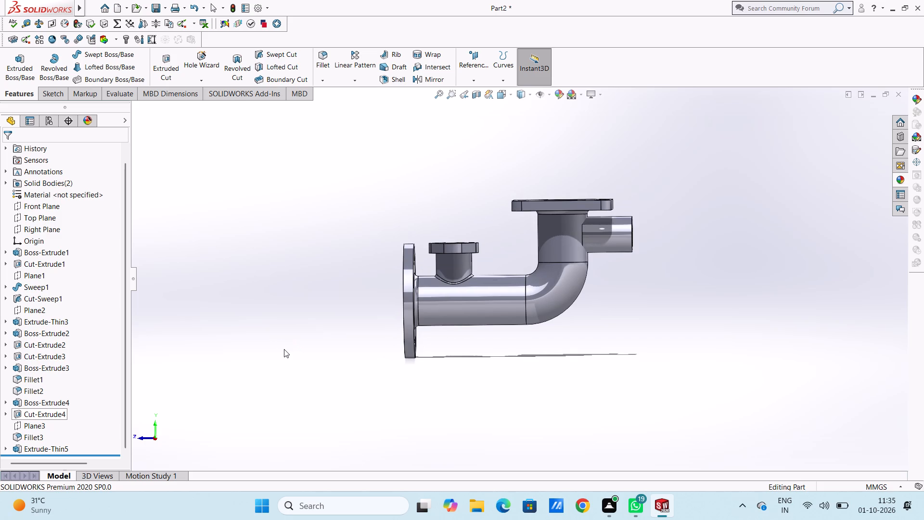
Start a sketch on the ring-shaped end face of the side branch, viewed from the back.
{"action": "key", "text": "ctrl+2"}
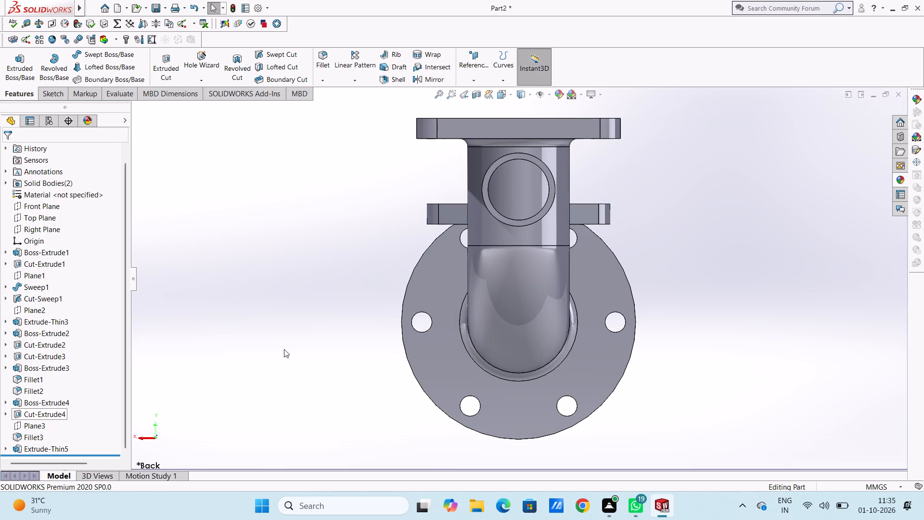
{"action": "scroll", "coordinate": [284, 349], "scroll_direction": "up", "scroll_amount": 2}
{"action": "scroll", "coordinate": [531, 188], "scroll_direction": "down", "scroll_amount": 4}
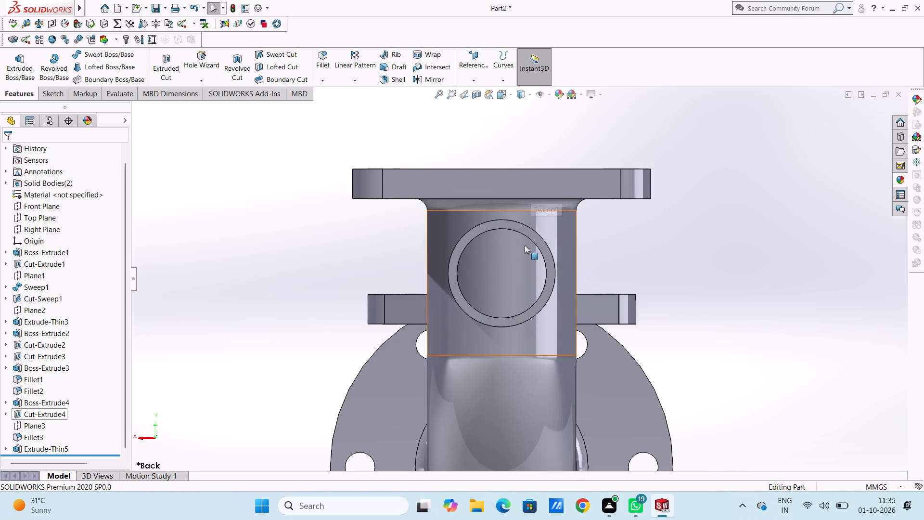
{"action": "scroll", "coordinate": [522, 235], "scroll_direction": "down", "scroll_amount": 4}
{"action": "left_click", "coordinate": [530, 239]}
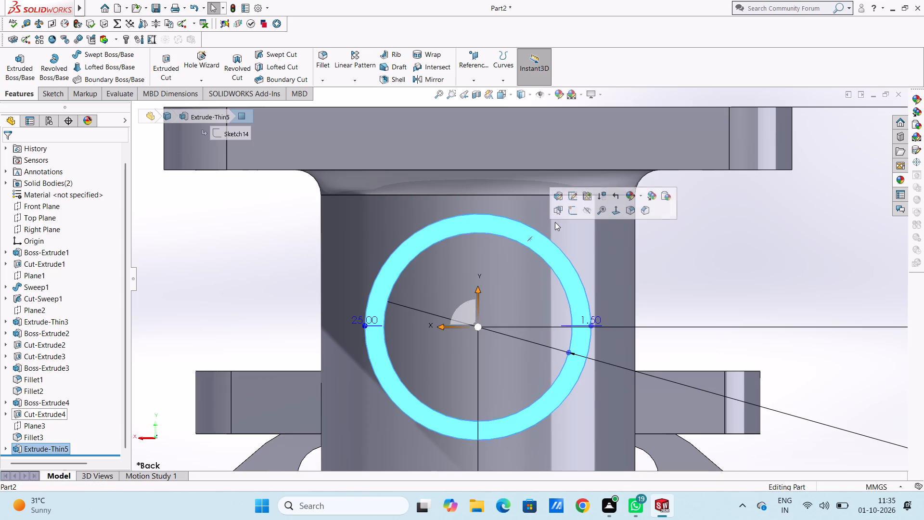
{"action": "left_click", "coordinate": [570, 210]}
{"action": "left_click", "coordinate": [230, 299]}
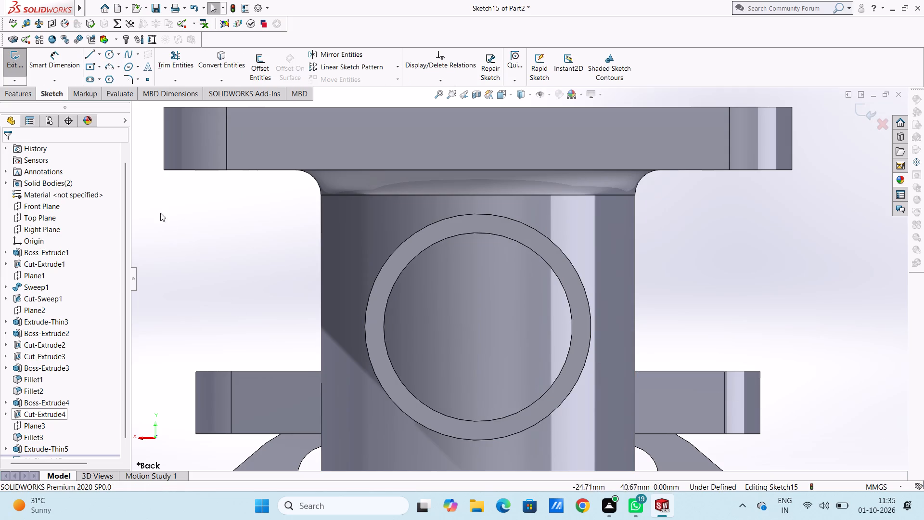
Sketch two concentric circles on the branch's bore and outer edge, with radii of 7.5 mm and 9 mm.
{"action": "left_click", "coordinate": [108, 55]}
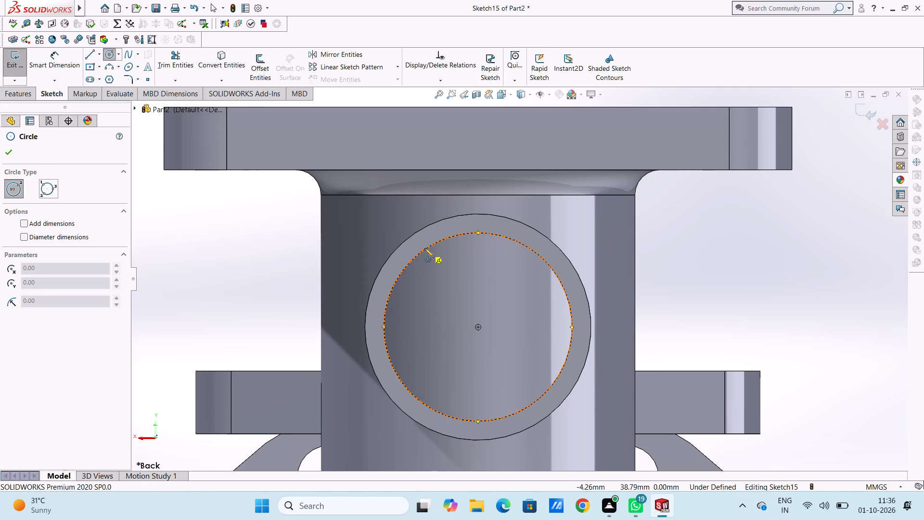
{"action": "left_click", "coordinate": [477, 326]}
{"action": "left_click", "coordinate": [545, 395]}
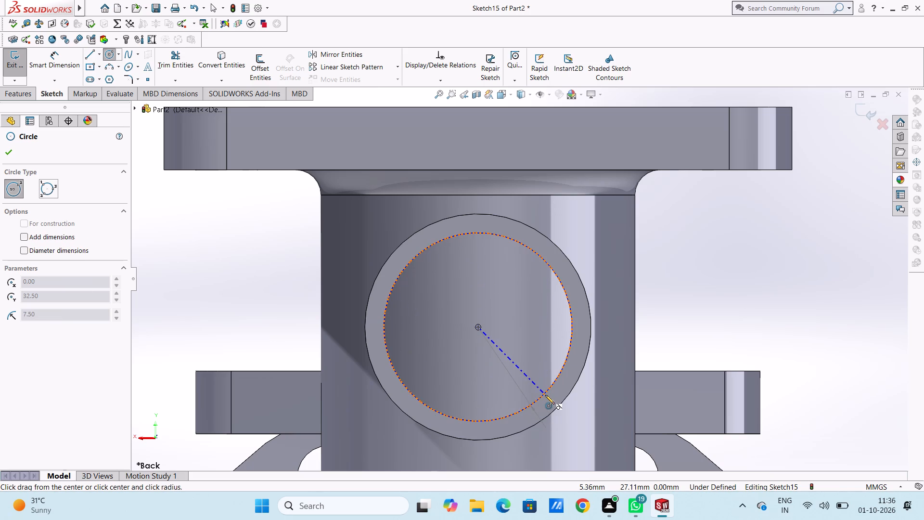
{"action": "left_click", "coordinate": [477, 326]}
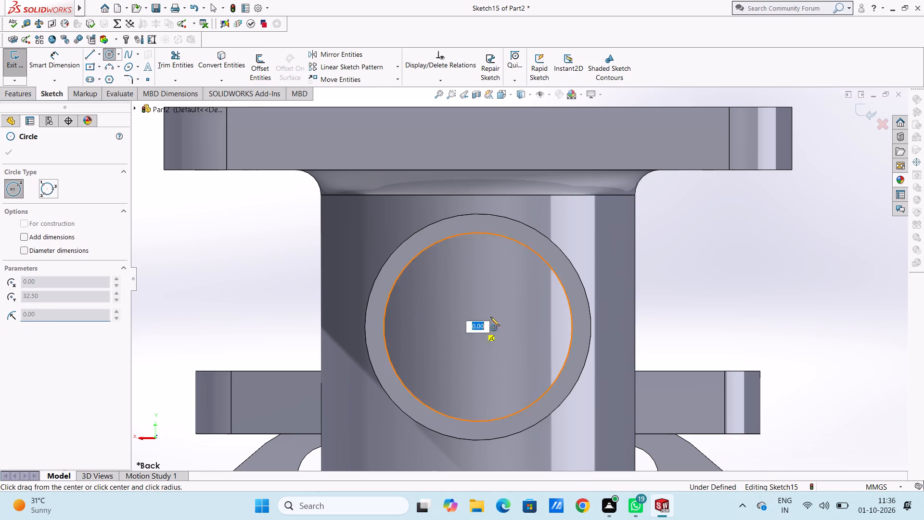
{"action": "left_click", "coordinate": [577, 273]}
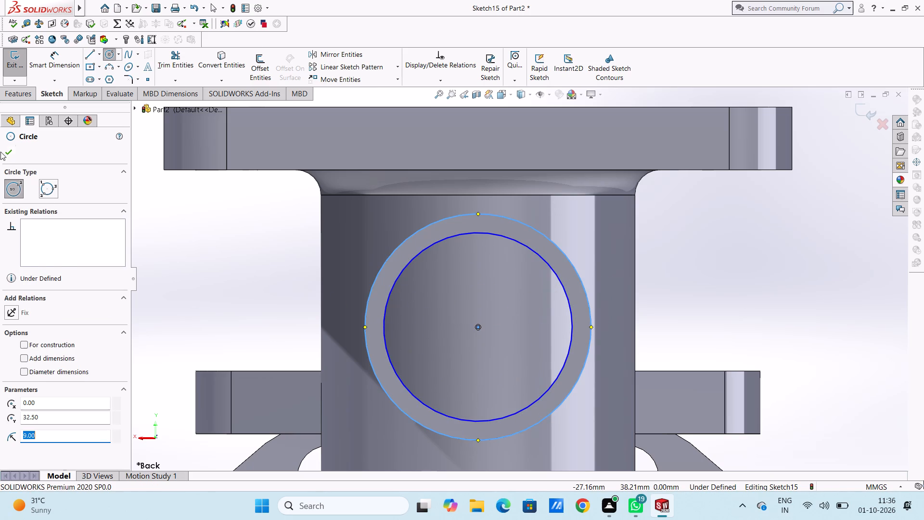
{"action": "left_click", "coordinate": [4, 149]}
Dimension the two concentric circles on the side branch's end face with diameters of 18 mm and 15 mm.
{"action": "left_click", "coordinate": [55, 59]}
{"action": "scroll", "coordinate": [307, 285], "scroll_direction": "up", "scroll_amount": 2}
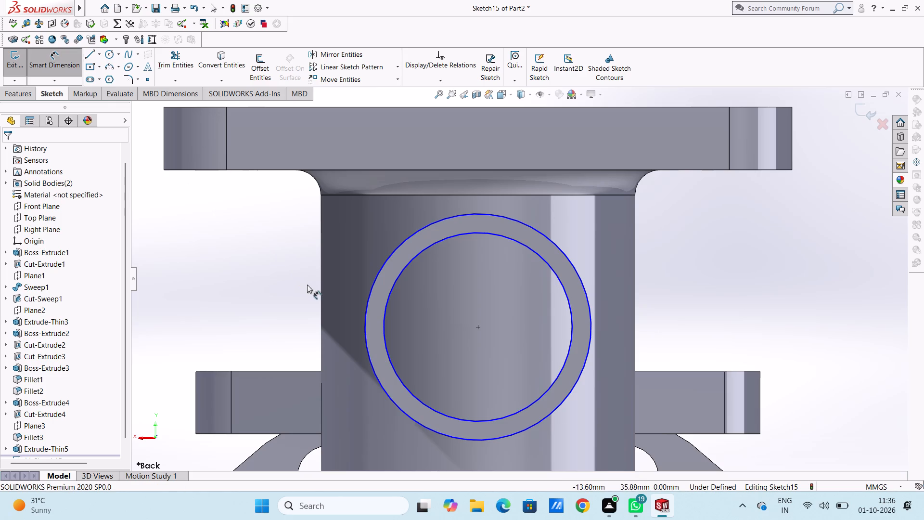
{"action": "scroll", "coordinate": [307, 285], "scroll_direction": "up", "scroll_amount": 3}
{"action": "left_click", "coordinate": [551, 315]}
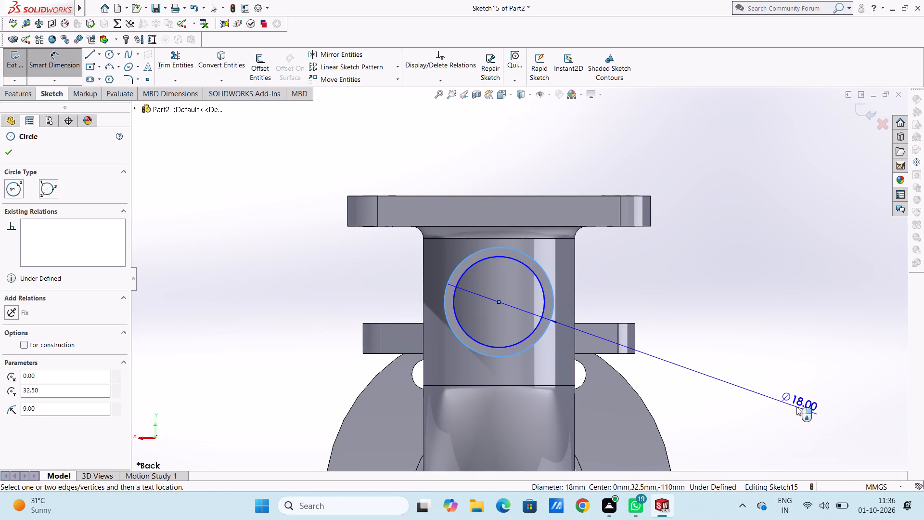
{"action": "left_click", "coordinate": [796, 407]}
{"action": "left_click", "coordinate": [759, 393]}
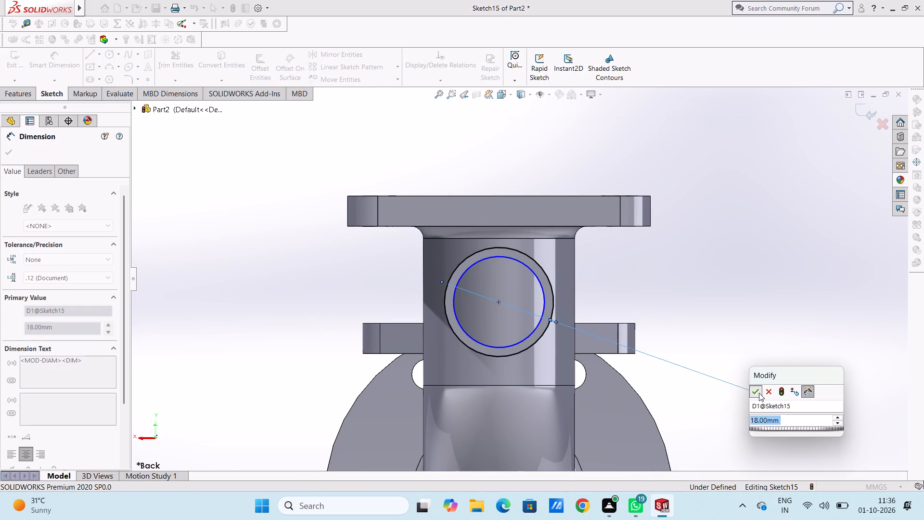
{"action": "left_click", "coordinate": [745, 403]}
{"action": "left_click", "coordinate": [525, 337]}
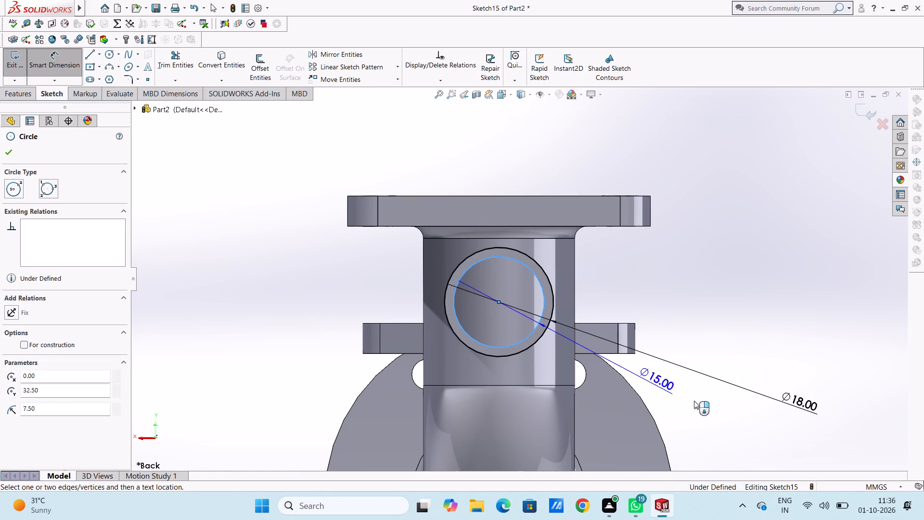
{"action": "left_click", "coordinate": [749, 427]}
{"action": "left_click", "coordinate": [710, 410]}
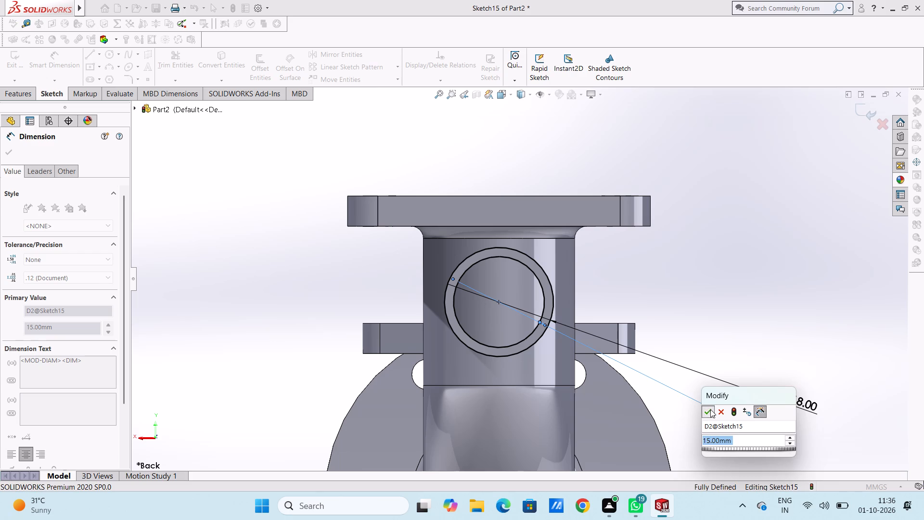
{"action": "left_click", "coordinate": [710, 396]}
{"action": "scroll", "coordinate": [710, 396], "scroll_direction": "up", "scroll_amount": 2}
{"action": "middle_click_drag", "start_coordinate": [653, 324], "coordinate": [680, 329]}
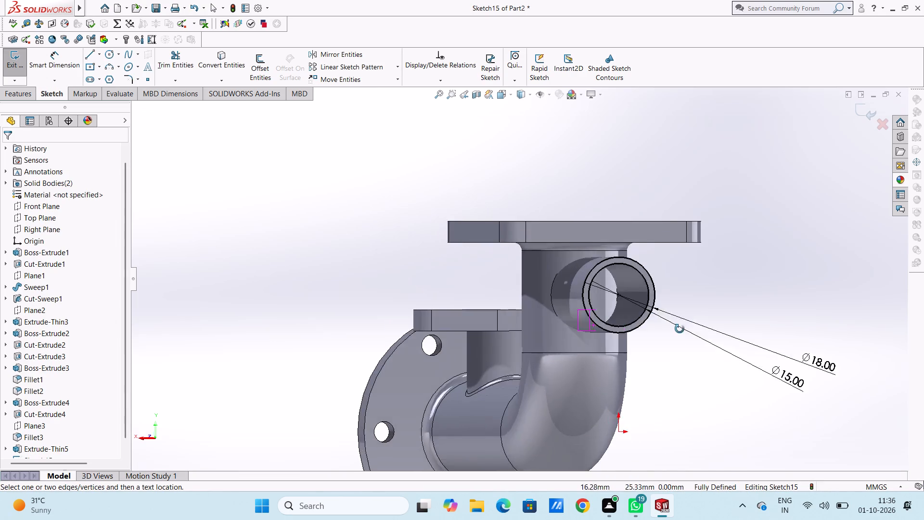
{"action": "middle_click_drag", "start_coordinate": [680, 329], "coordinate": [688, 333]}
{"action": "scroll", "coordinate": [688, 334], "scroll_direction": "up", "scroll_amount": 3}
{"action": "middle_click_drag", "start_coordinate": [686, 352], "coordinate": [704, 352]}
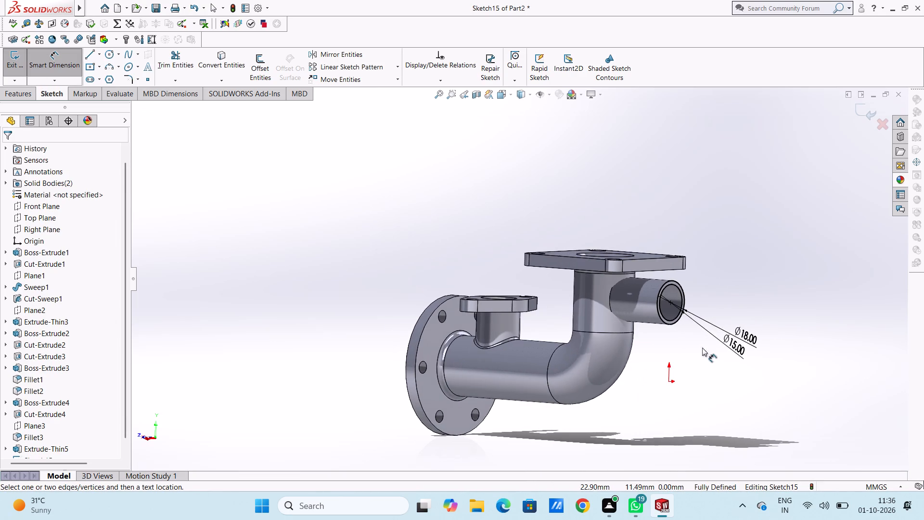
{"action": "scroll", "coordinate": [694, 260], "scroll_direction": "down", "scroll_amount": 2}
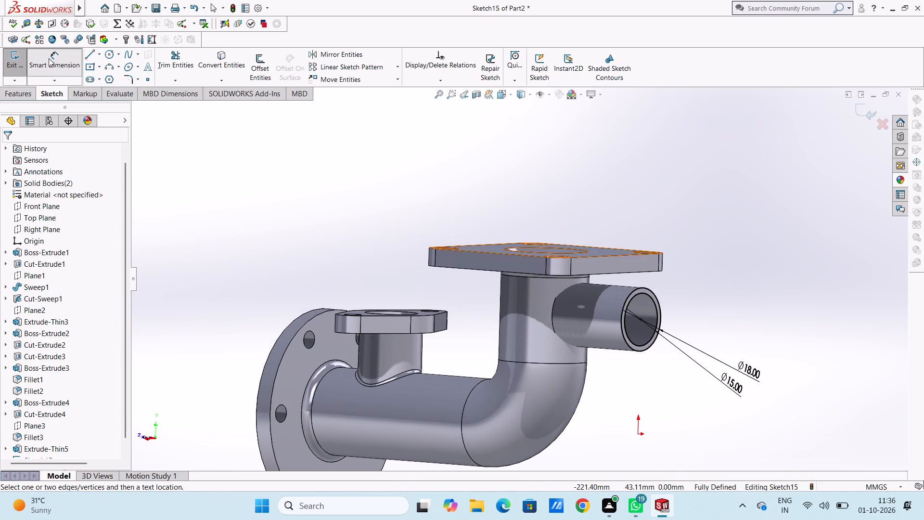
{"action": "left_click", "coordinate": [49, 58]}
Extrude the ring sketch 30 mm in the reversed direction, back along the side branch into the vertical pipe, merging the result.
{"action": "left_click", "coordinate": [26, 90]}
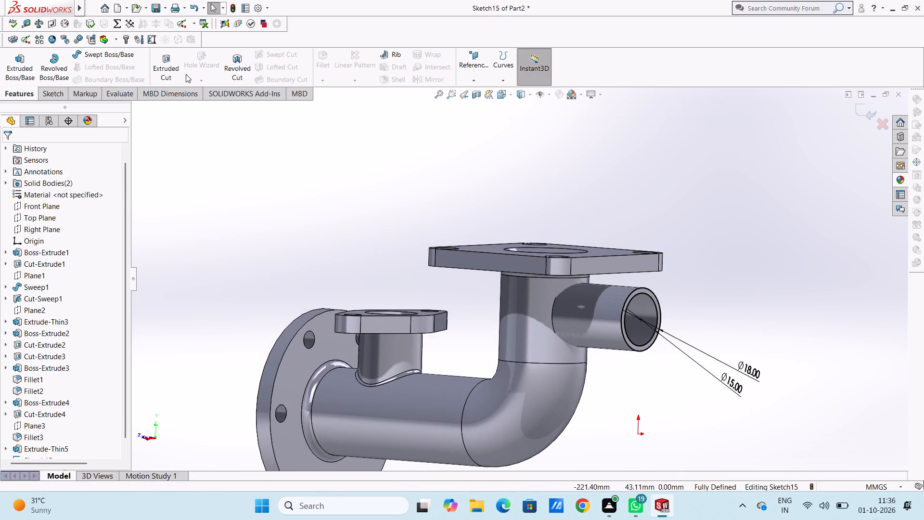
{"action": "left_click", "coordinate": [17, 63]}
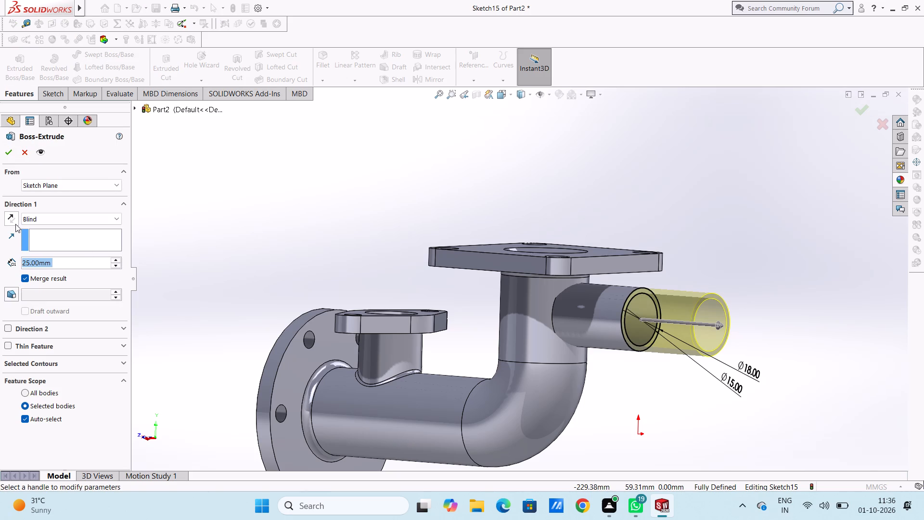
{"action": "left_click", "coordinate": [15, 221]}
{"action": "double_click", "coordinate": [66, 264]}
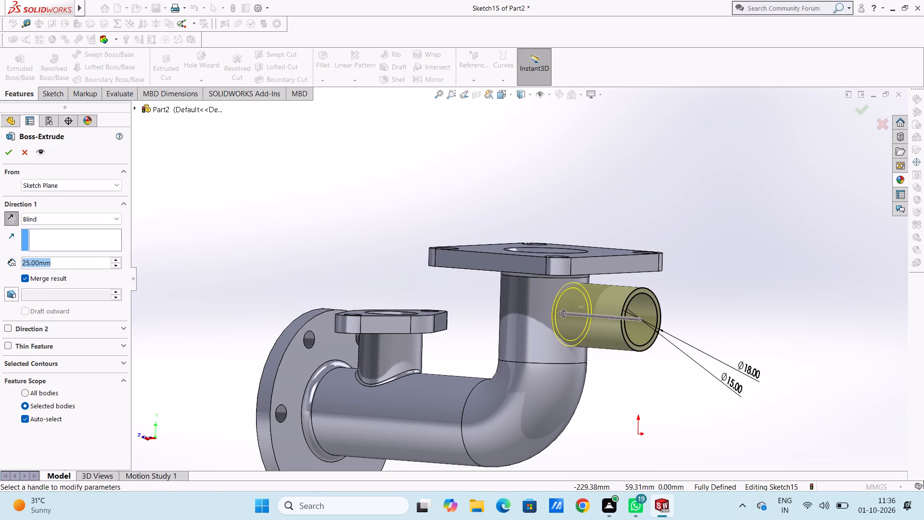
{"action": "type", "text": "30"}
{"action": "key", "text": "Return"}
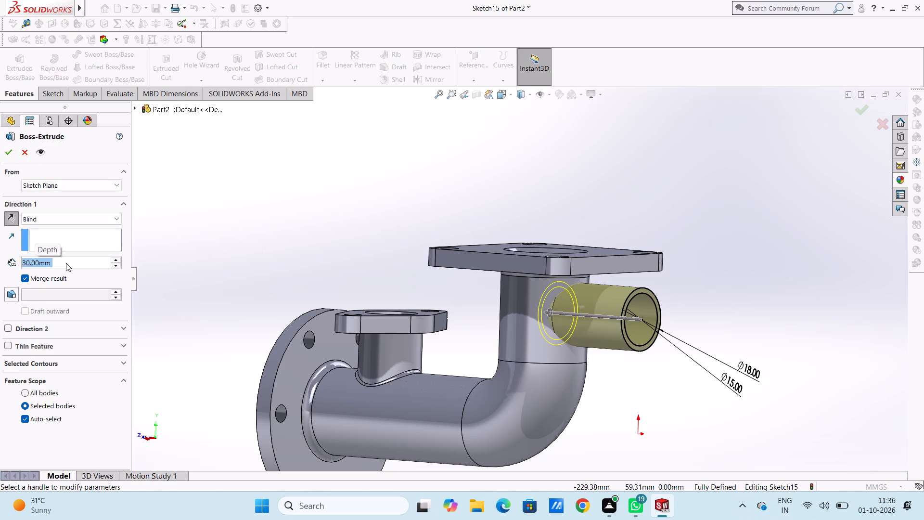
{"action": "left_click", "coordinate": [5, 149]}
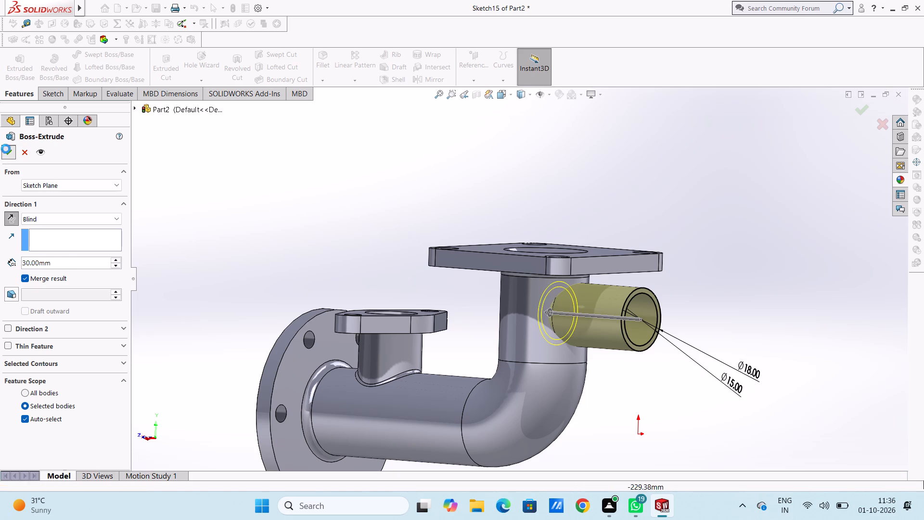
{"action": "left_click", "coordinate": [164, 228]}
Examine the extruded side branch from several angles, including through the square flange's bore where it meets the vertical pipe.
{"action": "middle_click_drag", "start_coordinate": [183, 220], "coordinate": [209, 221]}
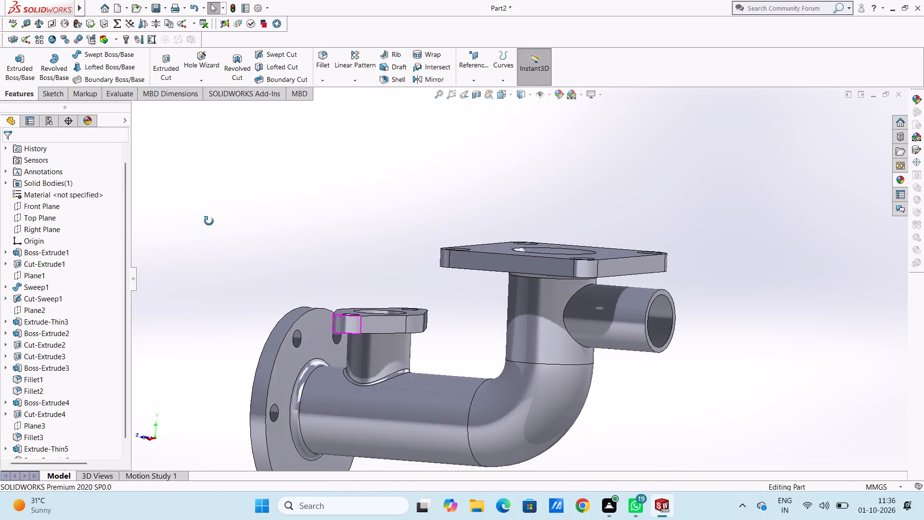
{"action": "middle_click_drag", "start_coordinate": [209, 221], "coordinate": [210, 401]}
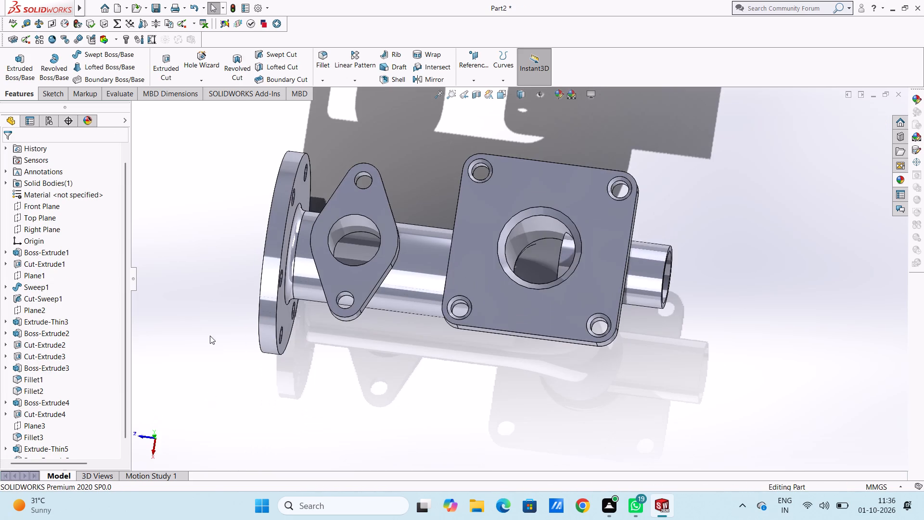
{"action": "middle_click_drag", "start_coordinate": [210, 336], "coordinate": [226, 377]}
{"action": "scroll", "coordinate": [232, 356], "scroll_direction": "down", "scroll_amount": 1}
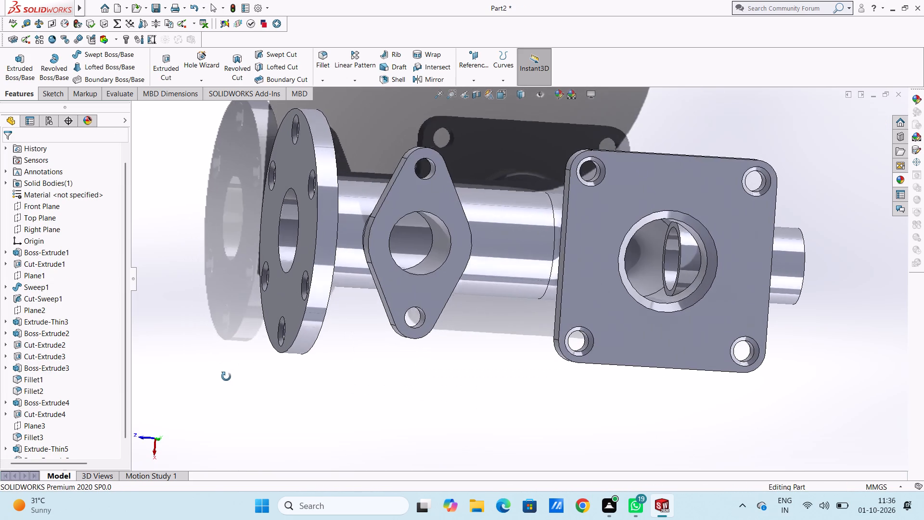
{"action": "middle_click_drag", "start_coordinate": [226, 377], "coordinate": [198, 222]}
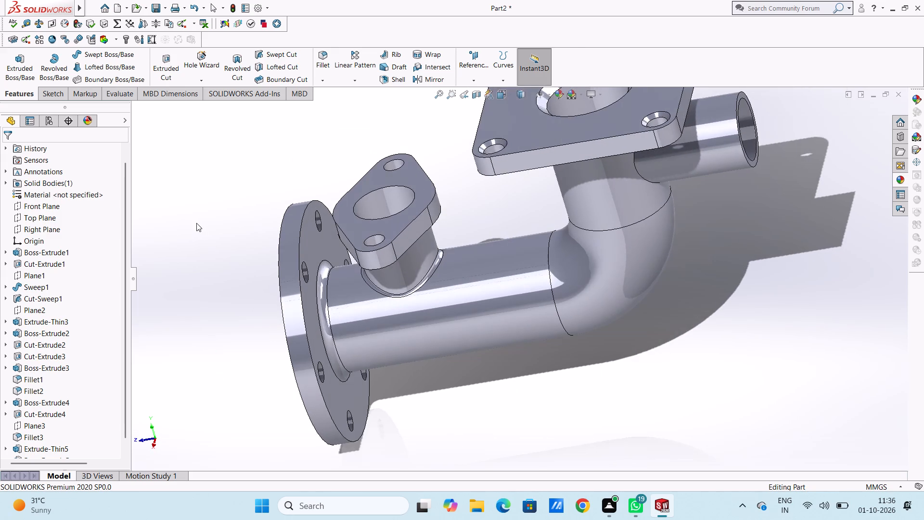
{"action": "scroll", "coordinate": [201, 231], "scroll_direction": "up", "scroll_amount": 3}
{"action": "middle_click_drag", "start_coordinate": [225, 256], "coordinate": [222, 187]}
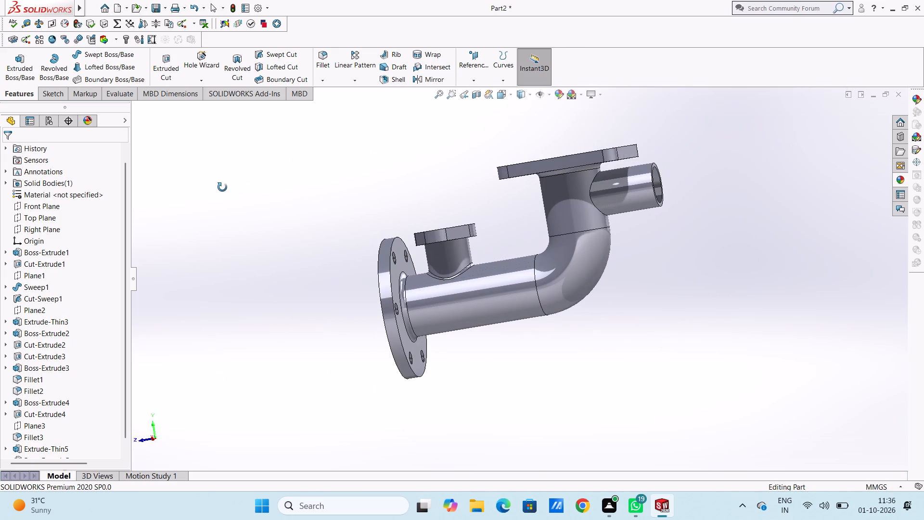
{"action": "middle_click_drag", "start_coordinate": [222, 187], "coordinate": [203, 207]}
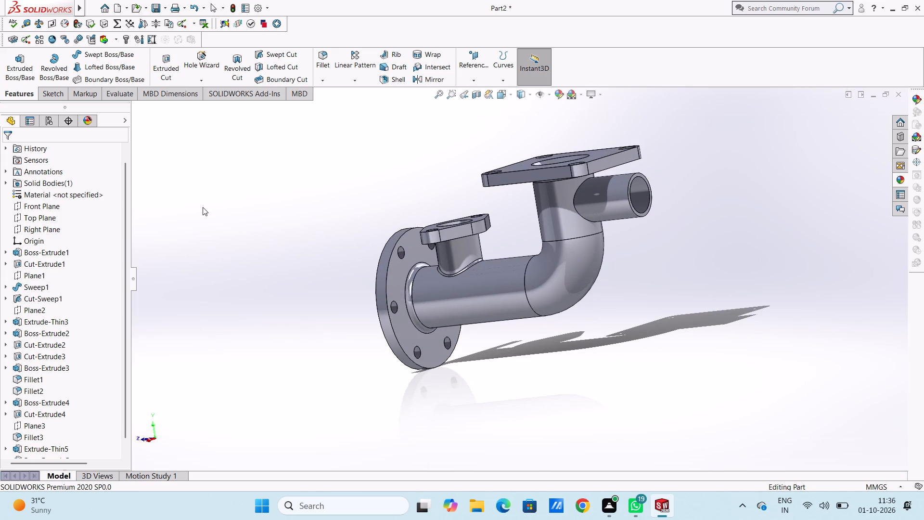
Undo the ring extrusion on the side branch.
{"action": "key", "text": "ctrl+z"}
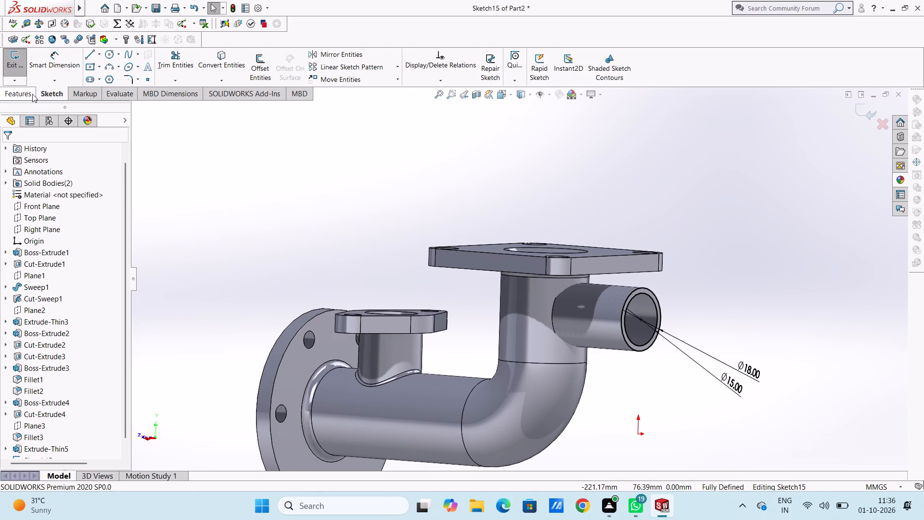
Extrude the ring sketch 32 mm as a blind boss, reversed into the vertical pipe, with merged result and no thin feature.
{"action": "left_click", "coordinate": [32, 94]}
{"action": "left_click", "coordinate": [29, 68]}
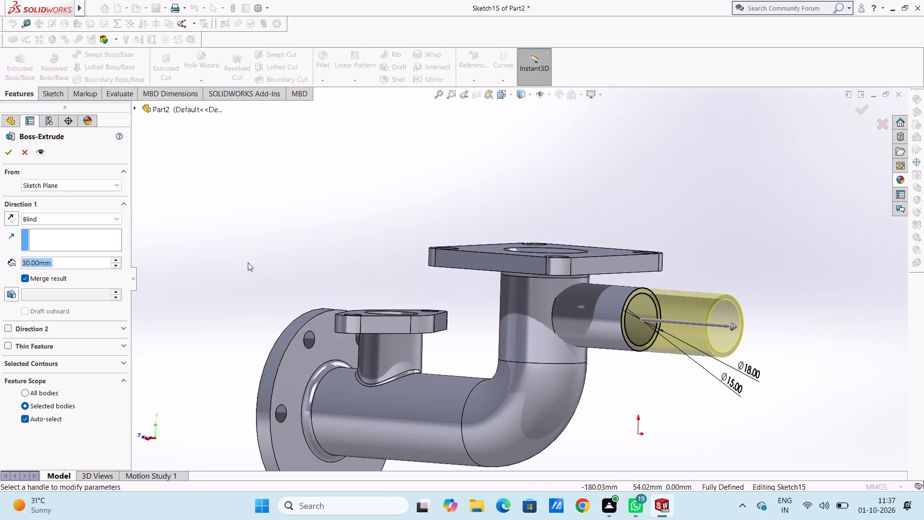
{"action": "type", "text": "32"}
{"action": "key", "text": "Return"}
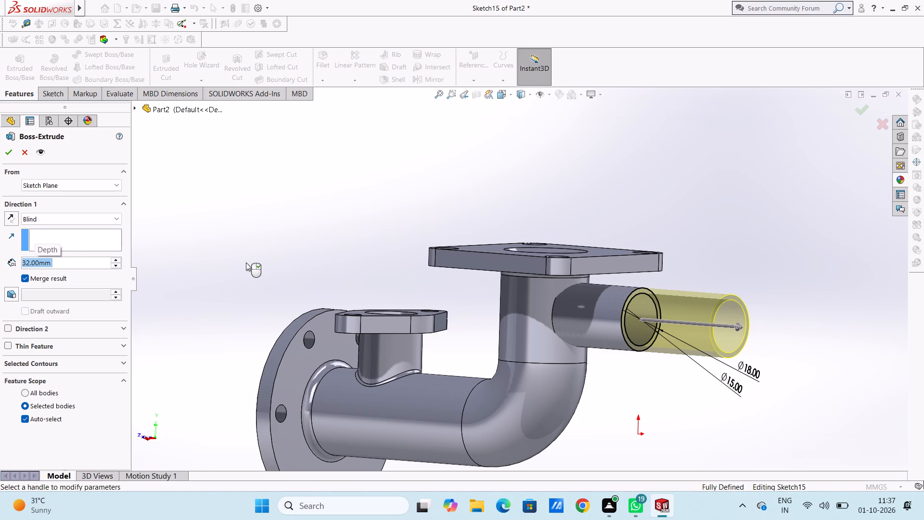
{"action": "left_click", "coordinate": [7, 346]}
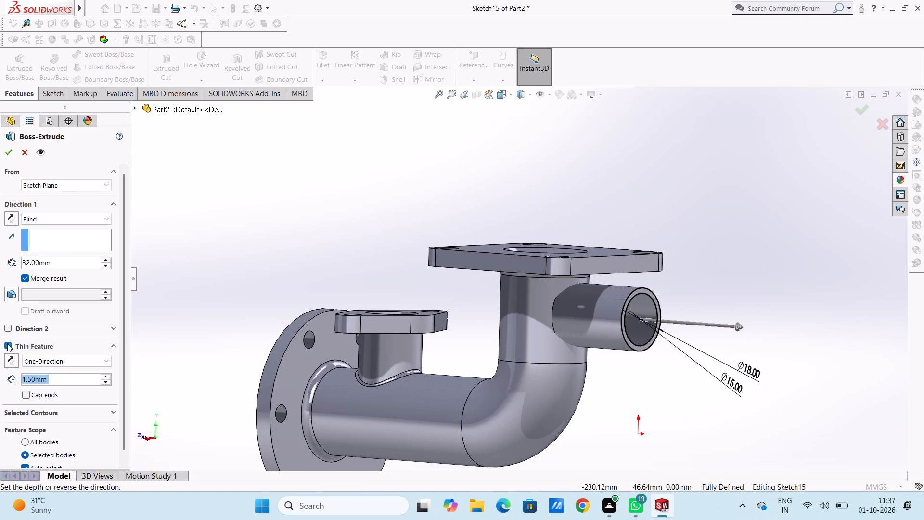
{"action": "left_click", "coordinate": [7, 343]}
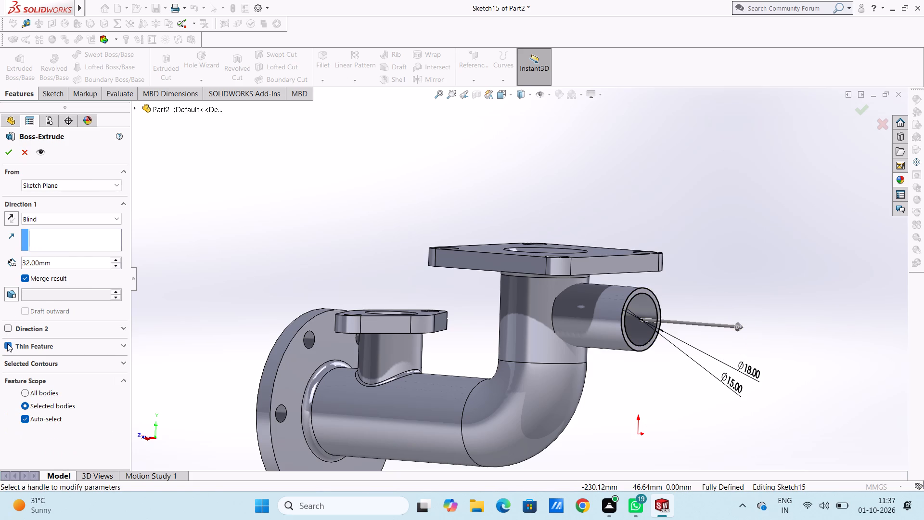
{"action": "left_click", "coordinate": [9, 215]}
{"action": "left_click", "coordinate": [11, 153]}
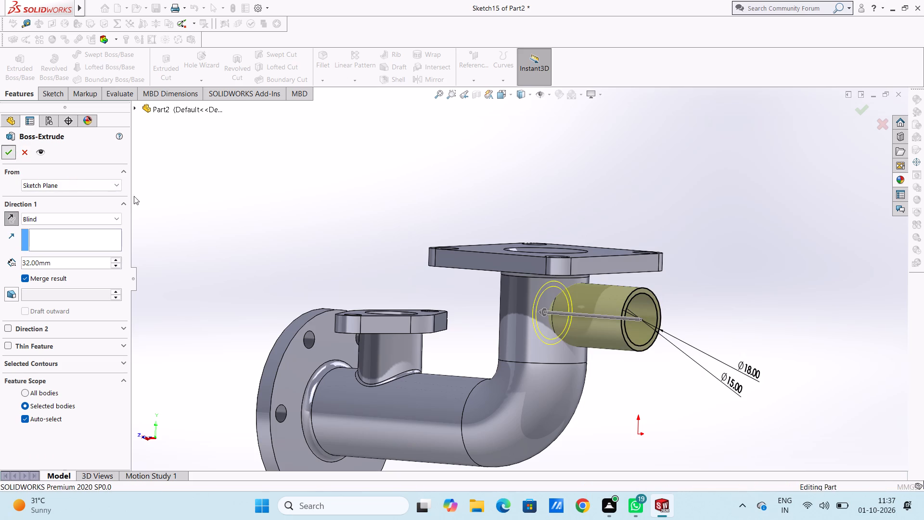
{"action": "left_click", "coordinate": [225, 202]}
Examine the side branch's junction with the vertical pipe from above, through the square flange's bore, and from below.
{"action": "scroll", "coordinate": [225, 203], "scroll_direction": "up", "scroll_amount": 2}
{"action": "middle_click_drag", "start_coordinate": [257, 207], "coordinate": [279, 330]}
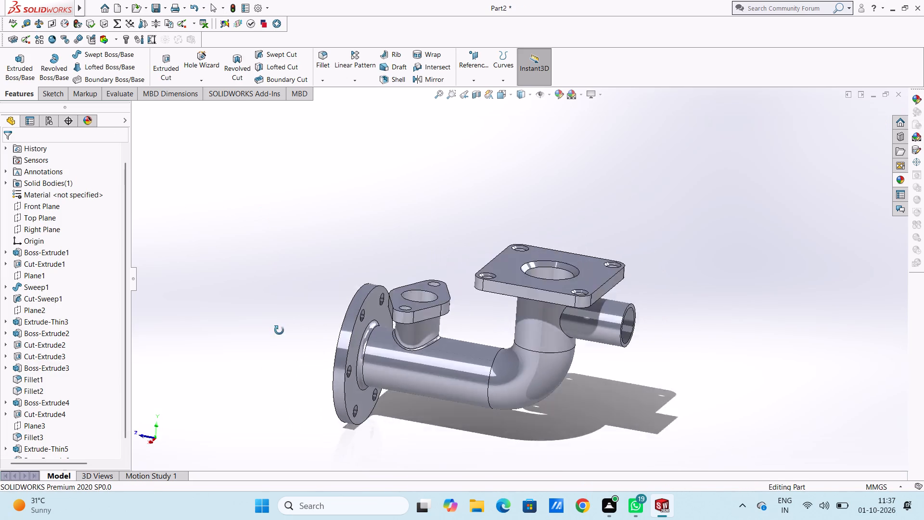
{"action": "middle_click_drag", "start_coordinate": [279, 330], "coordinate": [273, 432]}
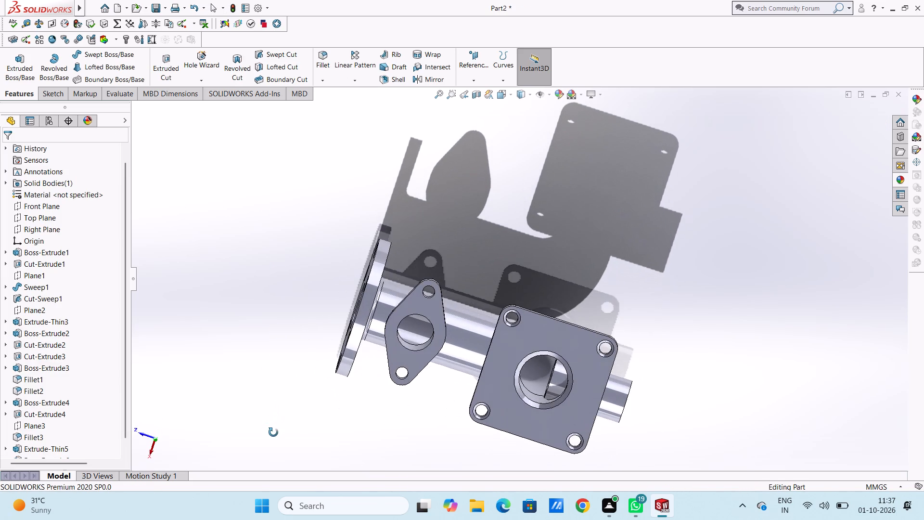
{"action": "middle_click_drag", "start_coordinate": [273, 432], "coordinate": [254, 229]}
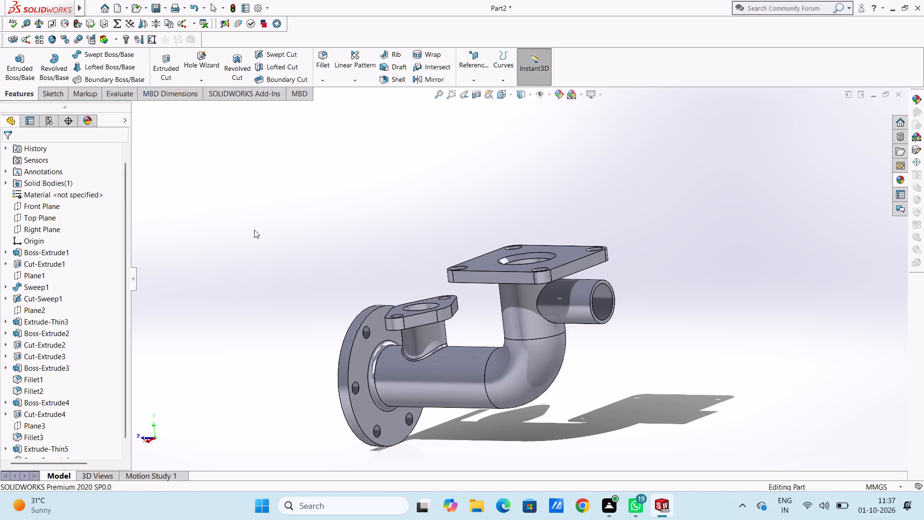
{"action": "middle_click_drag", "start_coordinate": [258, 232], "coordinate": [267, 218]}
{"action": "middle_click_drag", "start_coordinate": [267, 218], "coordinate": [261, 182]}
{"action": "scroll", "coordinate": [682, 313], "scroll_direction": "down", "scroll_amount": 3}
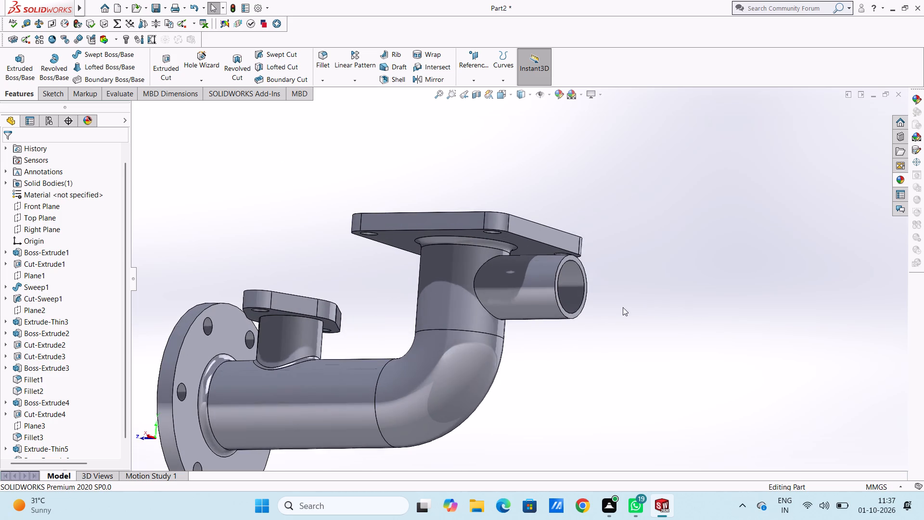
{"action": "middle_click_drag", "start_coordinate": [575, 329], "coordinate": [569, 360]}
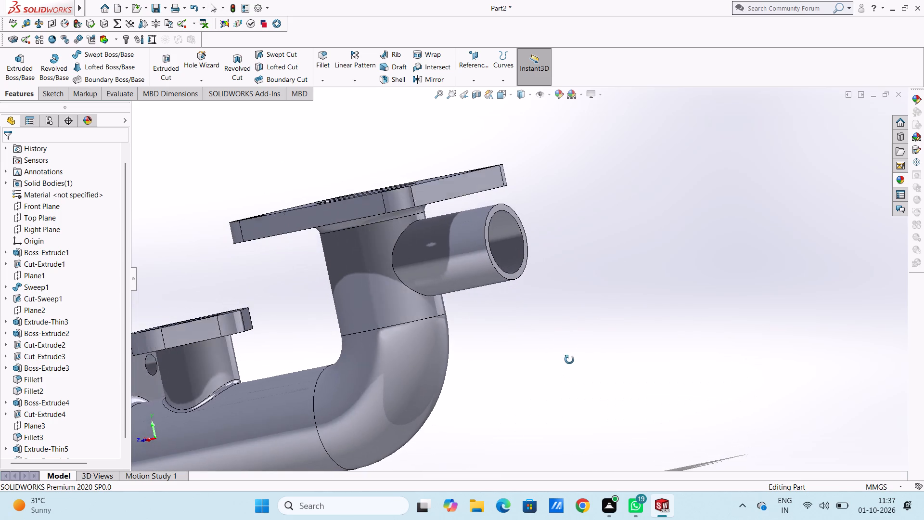
{"action": "middle_click_drag", "start_coordinate": [569, 360], "coordinate": [568, 332]}
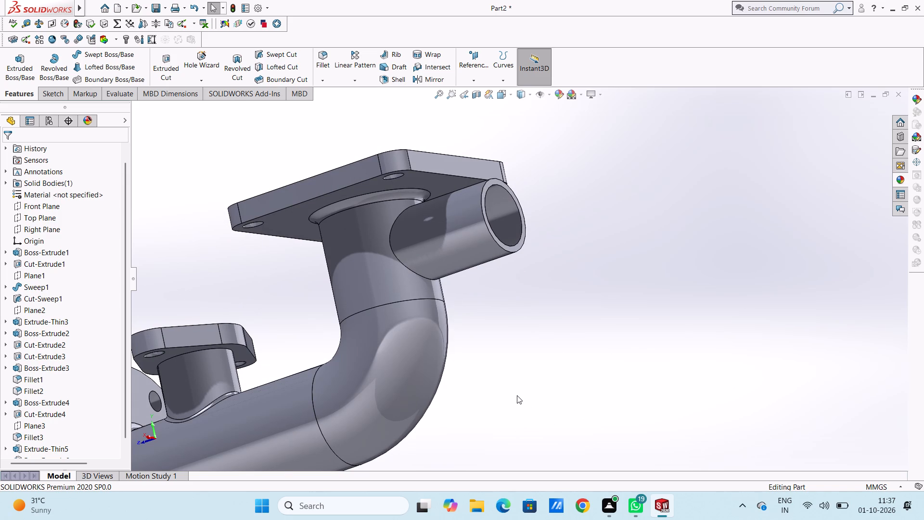
Fillet the edge where the short branch pipe meets the underside of the two-hole oval flange with a 1 mm radius.
{"action": "scroll", "coordinate": [517, 395], "scroll_direction": "up", "scroll_amount": 1}
{"action": "middle_click_drag", "start_coordinate": [328, 364], "coordinate": [361, 329]}
{"action": "scroll", "coordinate": [225, 377], "scroll_direction": "down", "scroll_amount": 1}
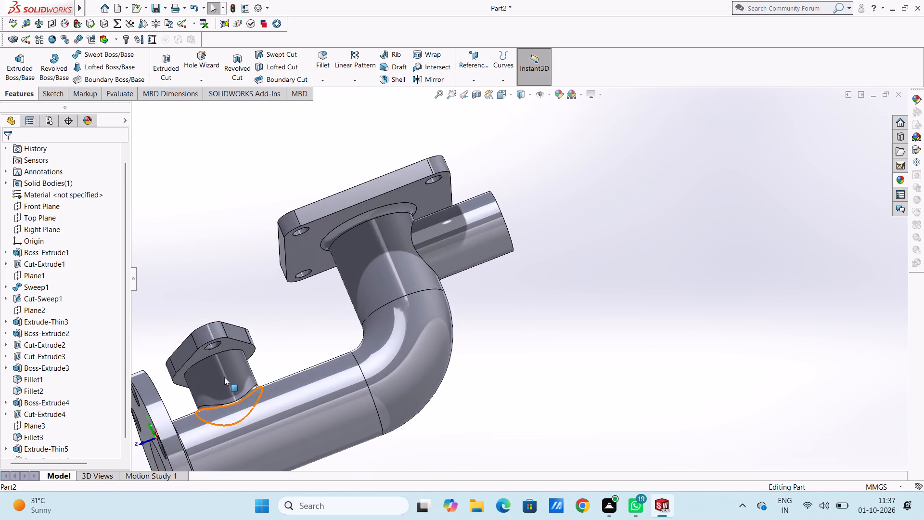
{"action": "scroll", "coordinate": [224, 377], "scroll_direction": "down", "scroll_amount": 2}
{"action": "scroll", "coordinate": [250, 324], "scroll_direction": "down", "scroll_amount": 1}
{"action": "middle_click_drag", "start_coordinate": [250, 323], "coordinate": [245, 339]}
{"action": "scroll", "coordinate": [314, 311], "scroll_direction": "down", "scroll_amount": 3}
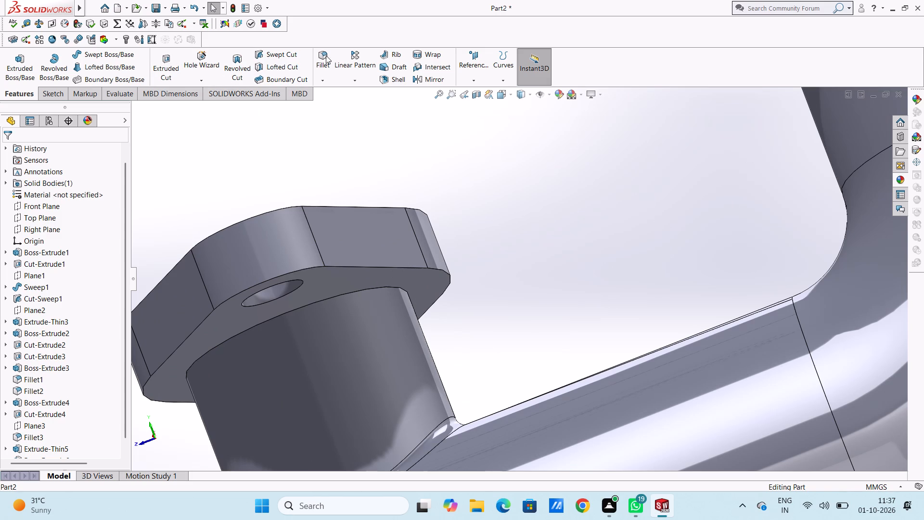
{"action": "left_click", "coordinate": [326, 55]}
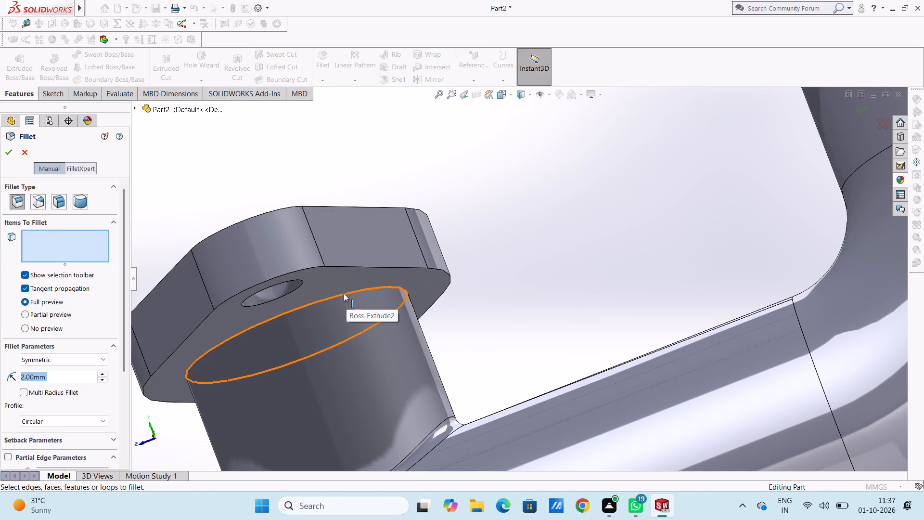
{"action": "left_click", "coordinate": [344, 293]}
{"action": "scroll", "coordinate": [344, 293], "scroll_direction": "up", "scroll_amount": 3}
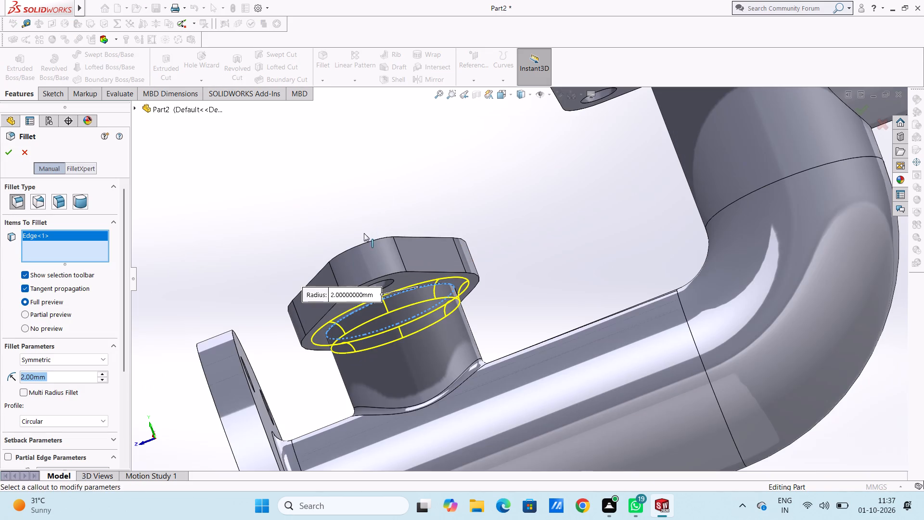
{"action": "middle_click_drag", "start_coordinate": [383, 188], "coordinate": [367, 212]}
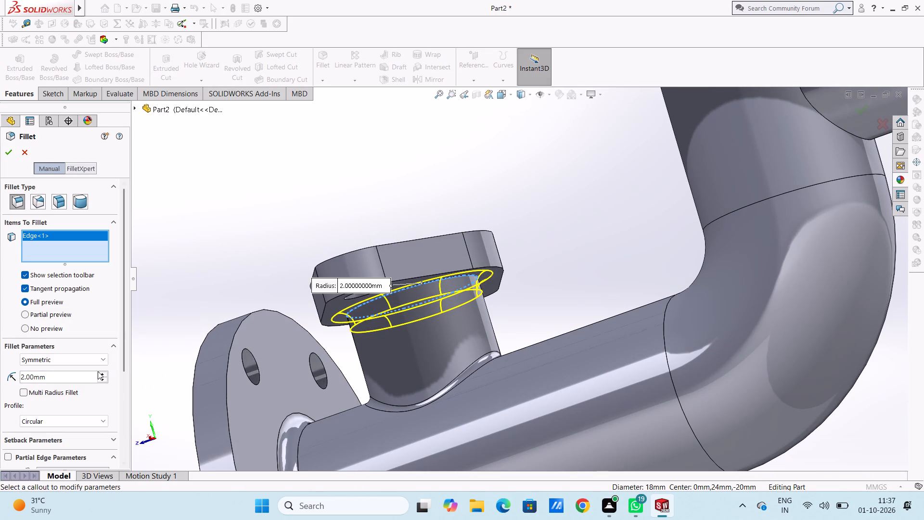
{"action": "double_click", "coordinate": [89, 375]}
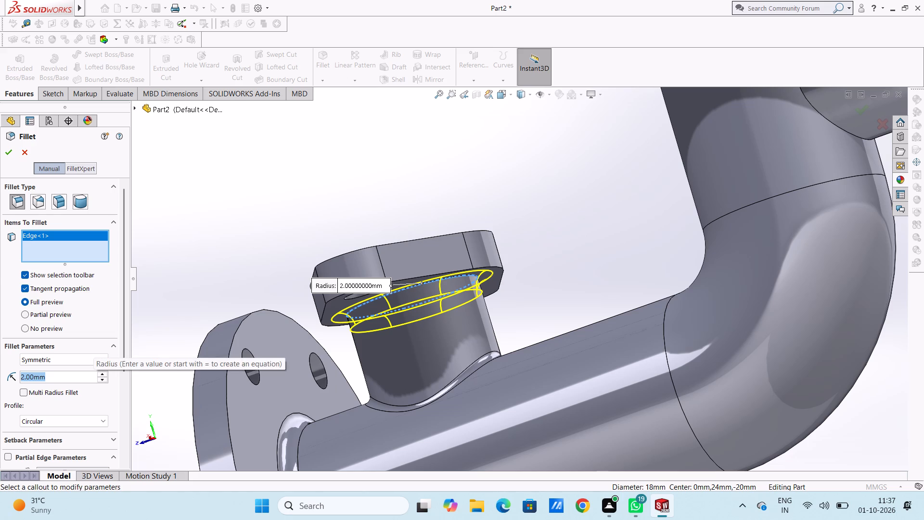
{"action": "key", "text": "1"}
{"action": "key", "text": "Return"}
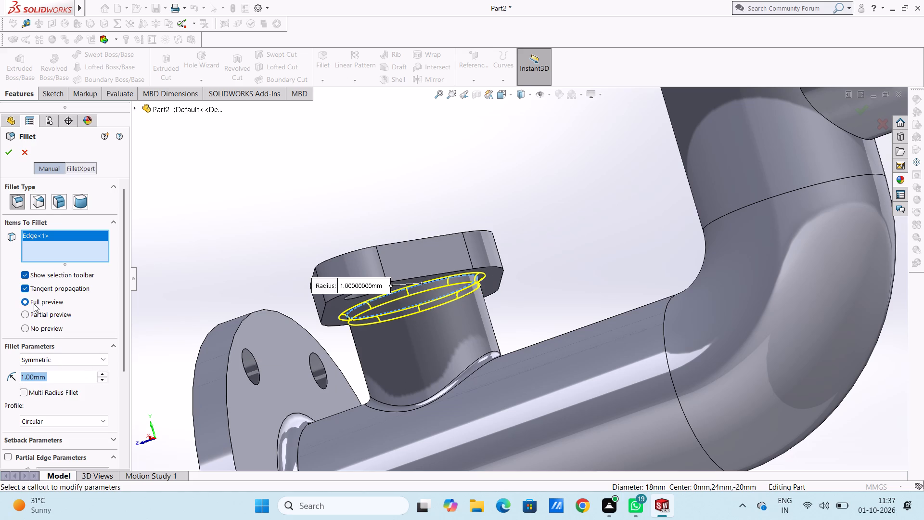
{"action": "left_click", "coordinate": [10, 155]}
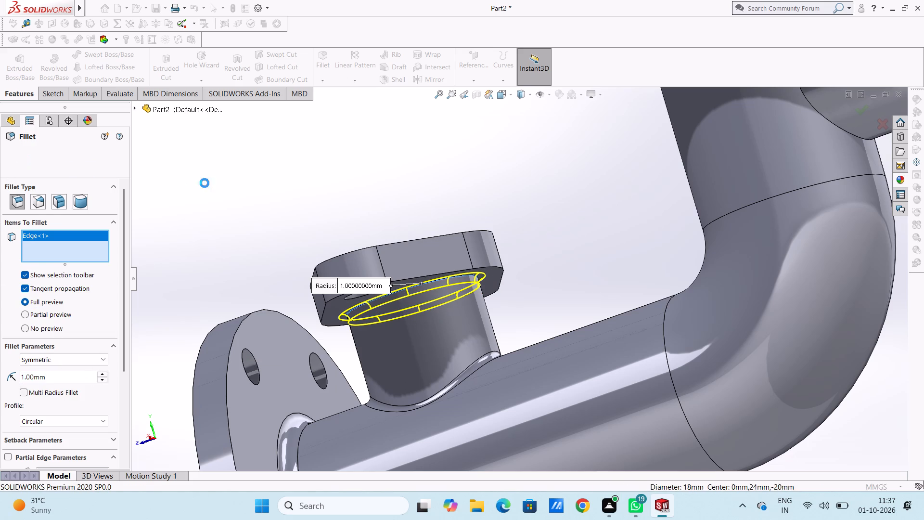
{"action": "left_click", "coordinate": [207, 187]}
Fillet the edge where the side branch joins the vertical pipe below the square flange with a 1 mm radius.
{"action": "scroll", "coordinate": [207, 187], "scroll_direction": "up", "scroll_amount": 5}
{"action": "middle_click_drag", "start_coordinate": [221, 205], "coordinate": [259, 161]}
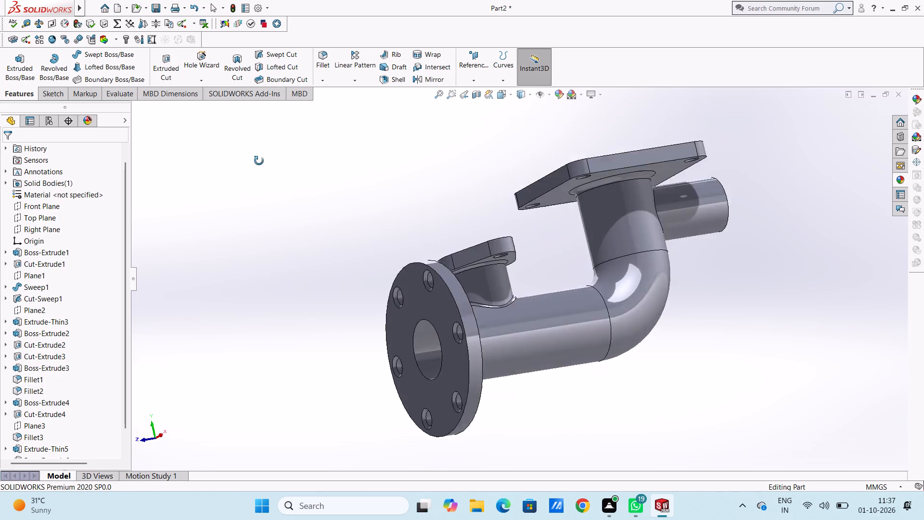
{"action": "middle_click_drag", "start_coordinate": [259, 161], "coordinate": [245, 163]}
{"action": "middle_click_drag", "start_coordinate": [263, 214], "coordinate": [317, 210]}
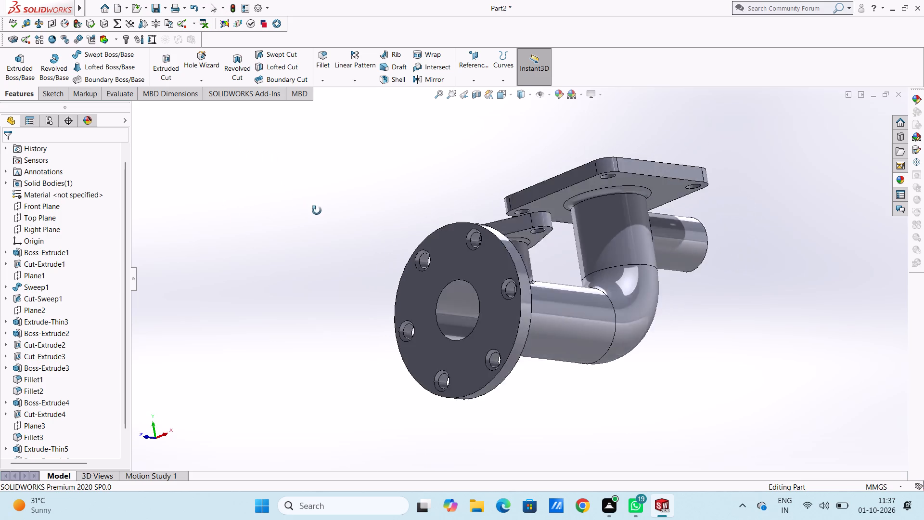
{"action": "middle_click_drag", "start_coordinate": [317, 210], "coordinate": [301, 231]}
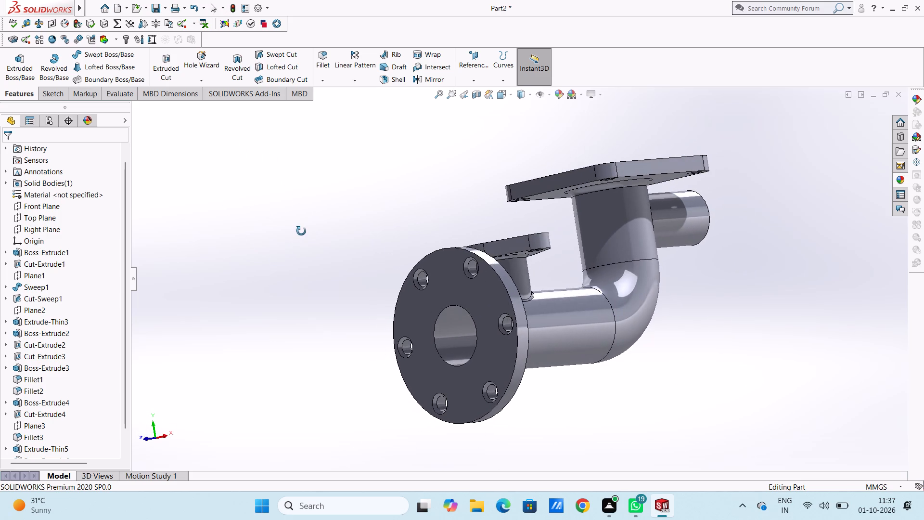
{"action": "middle_click_drag", "start_coordinate": [301, 231], "coordinate": [263, 255]}
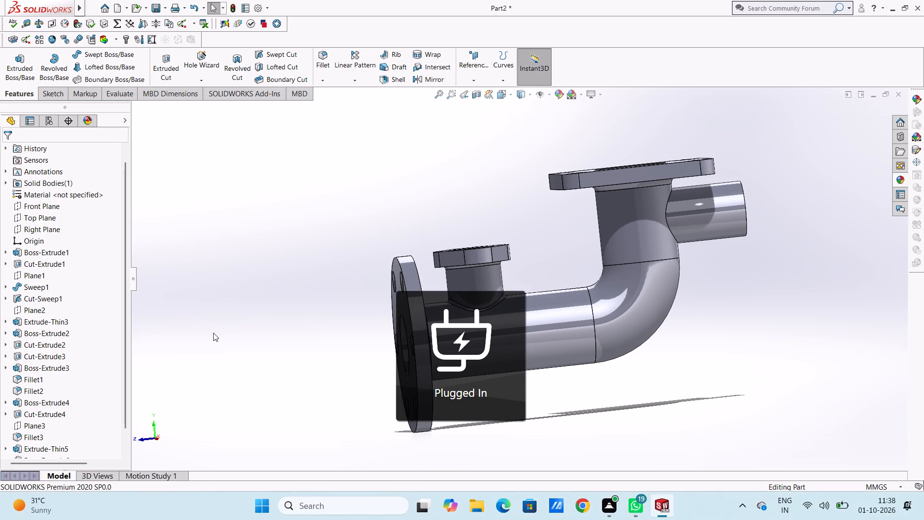
{"action": "scroll", "coordinate": [734, 186], "scroll_direction": "down", "scroll_amount": 2}
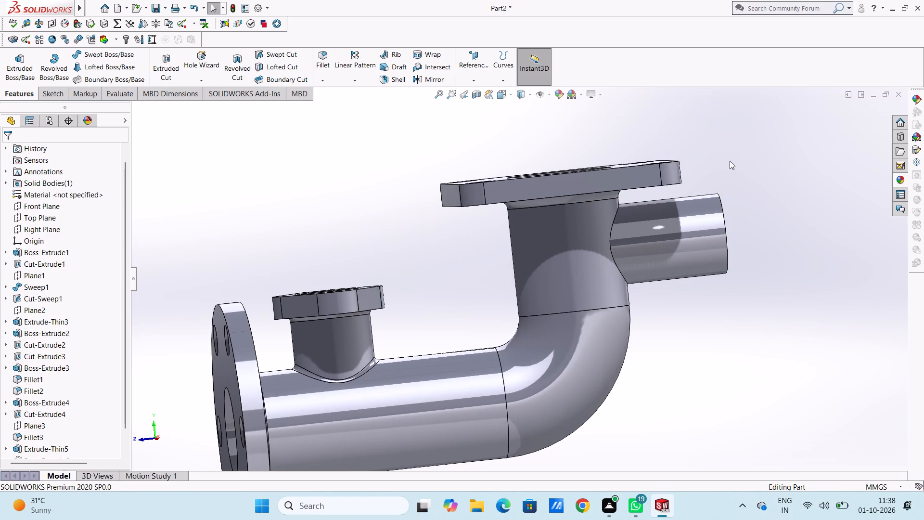
{"action": "middle_click_drag", "start_coordinate": [719, 143], "coordinate": [708, 155]}
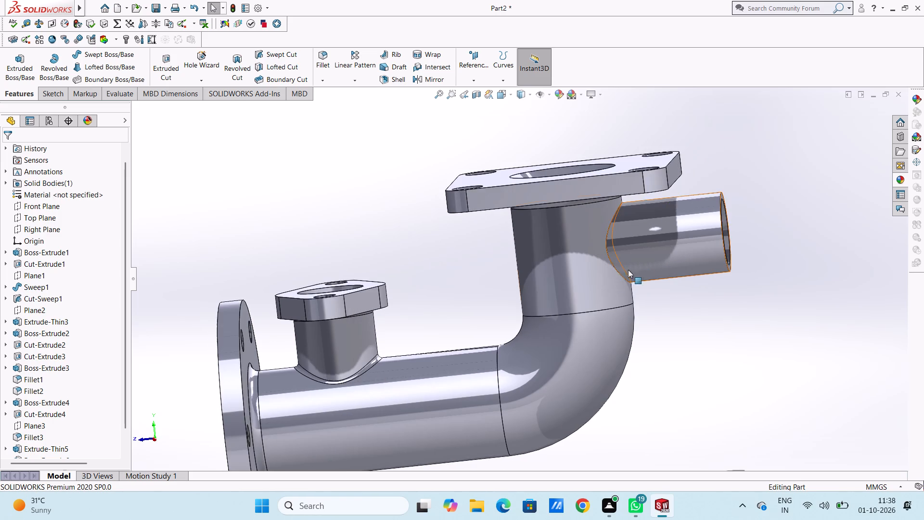
{"action": "scroll", "coordinate": [611, 278], "scroll_direction": "down", "scroll_amount": 4}
{"action": "left_click", "coordinate": [322, 58]}
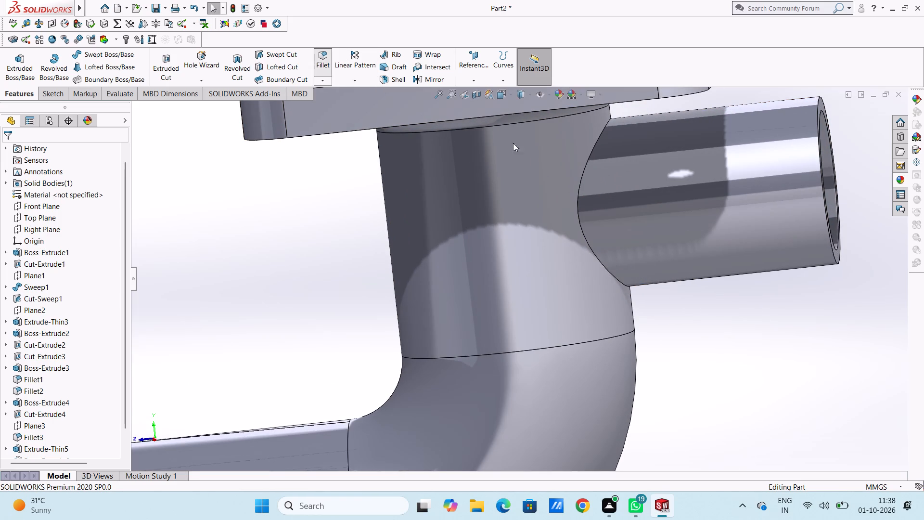
{"action": "left_click", "coordinate": [578, 193]}
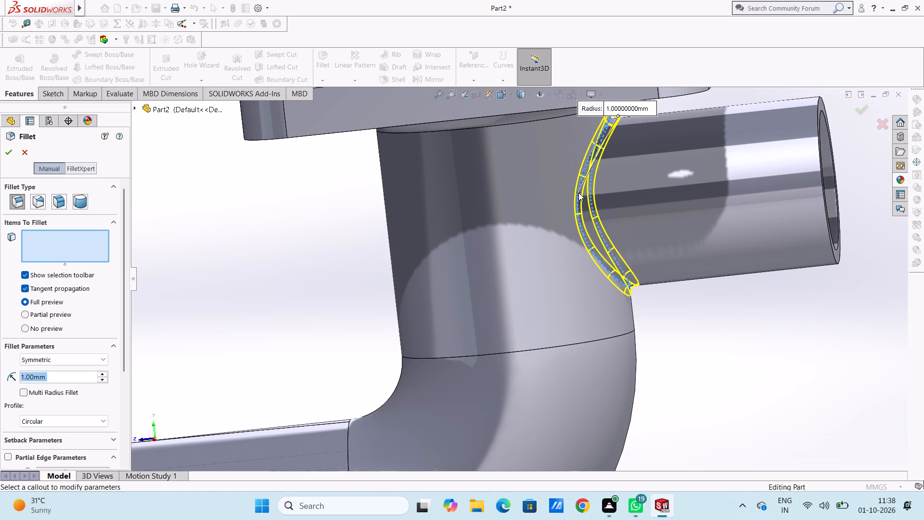
{"action": "left_click", "coordinate": [10, 154]}
Sketch a circle about 20 mm in diameter on the square flange's top face, centred on its bore.
{"action": "scroll", "coordinate": [291, 234], "scroll_direction": "up", "scroll_amount": 7}
{"action": "middle_click_drag", "start_coordinate": [305, 247], "coordinate": [303, 357]}
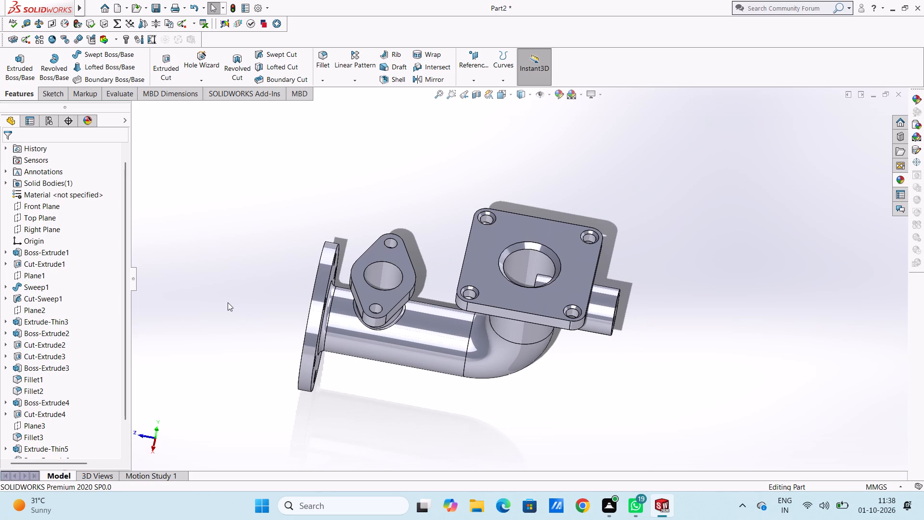
{"action": "key", "text": "ctrl+5"}
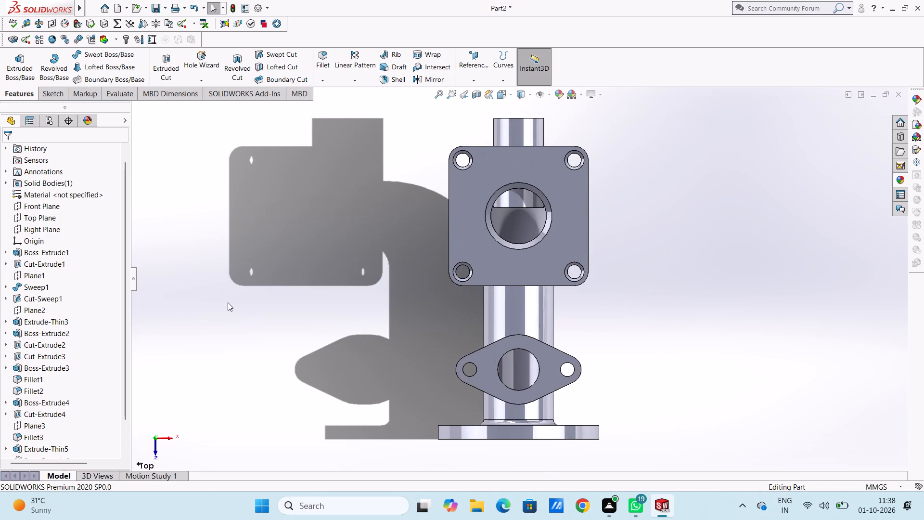
{"action": "left_click", "coordinate": [556, 192]}
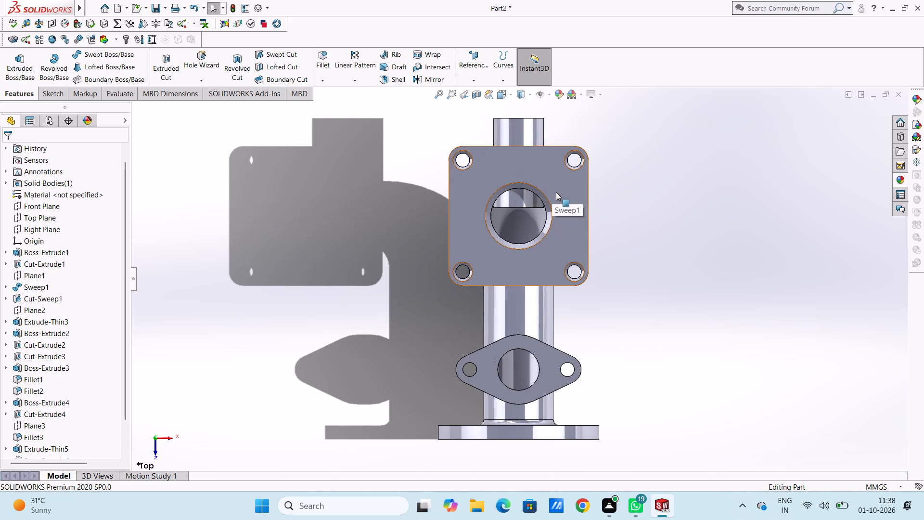
{"action": "left_click", "coordinate": [597, 165]}
{"action": "left_click", "coordinate": [255, 262]}
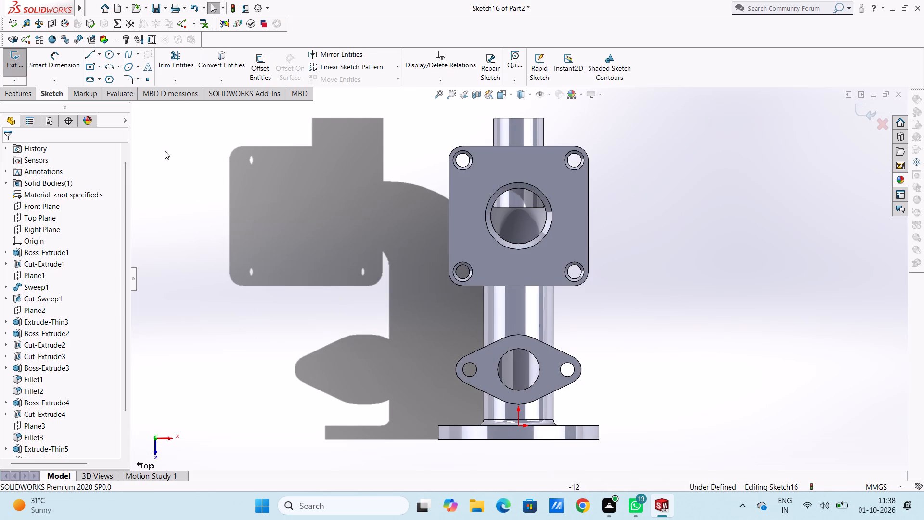
{"action": "left_click", "coordinate": [110, 54]}
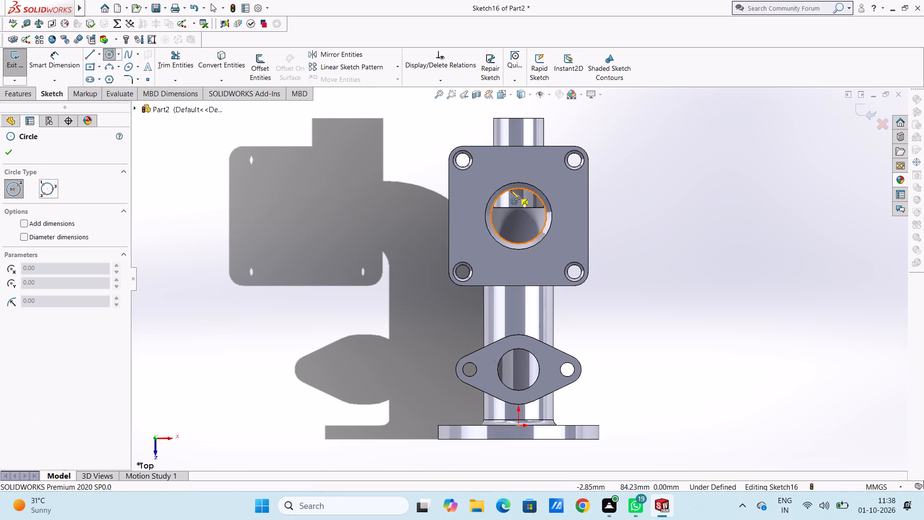
{"action": "left_click", "coordinate": [518, 216]}
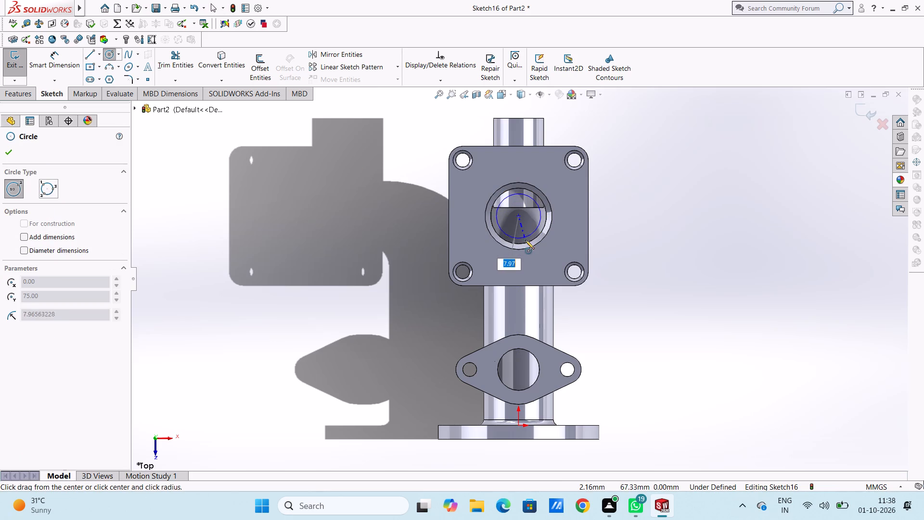
{"action": "left_click", "coordinate": [525, 241]}
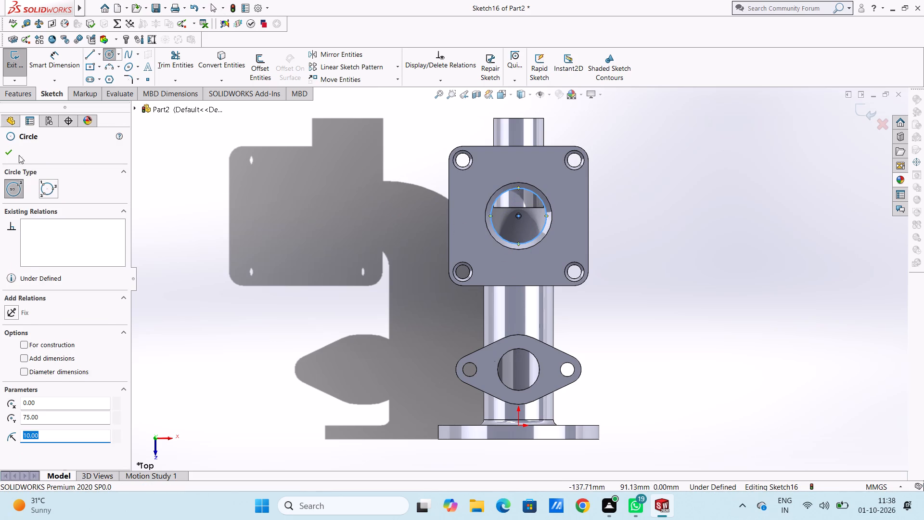
{"action": "left_click", "coordinate": [11, 155]}
Add a diameter dimension to the circle sketched over the square flange's bore.
{"action": "left_click", "coordinate": [64, 62]}
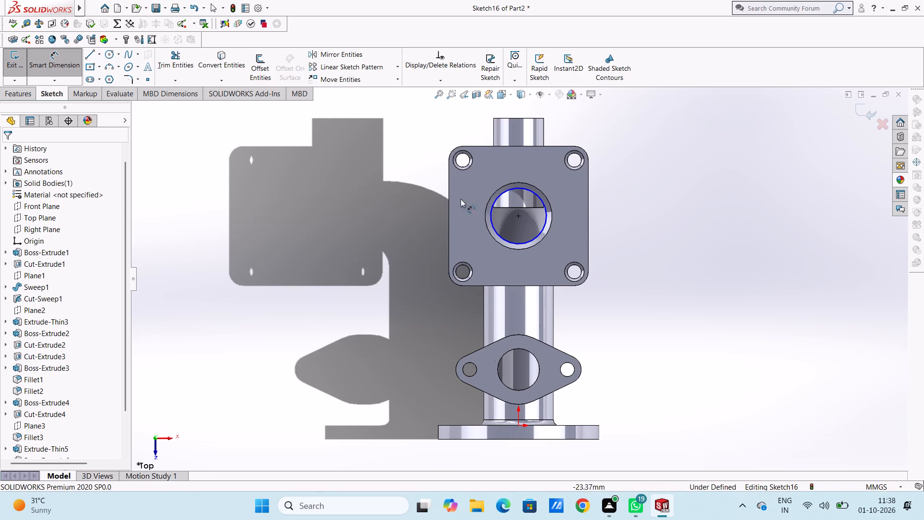
{"action": "left_click", "coordinate": [493, 220]}
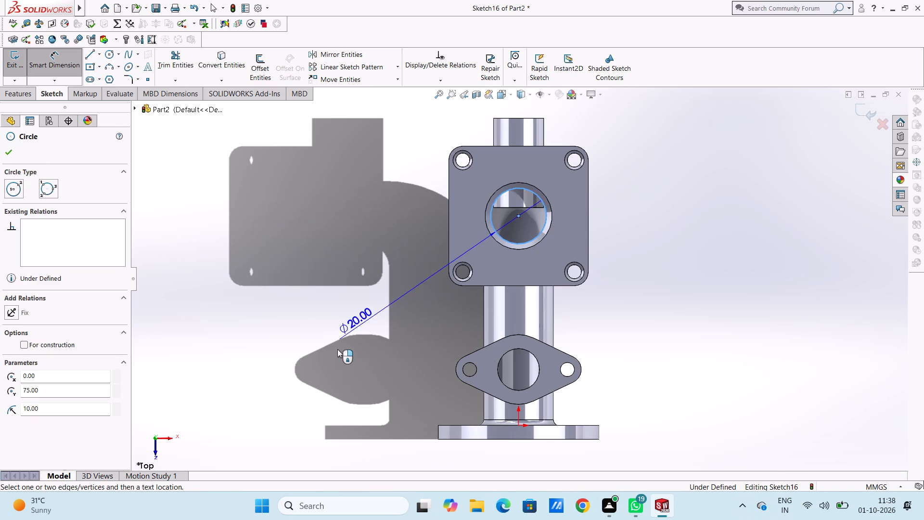
{"action": "left_click", "coordinate": [330, 355]}
{"action": "left_click", "coordinate": [284, 340]}
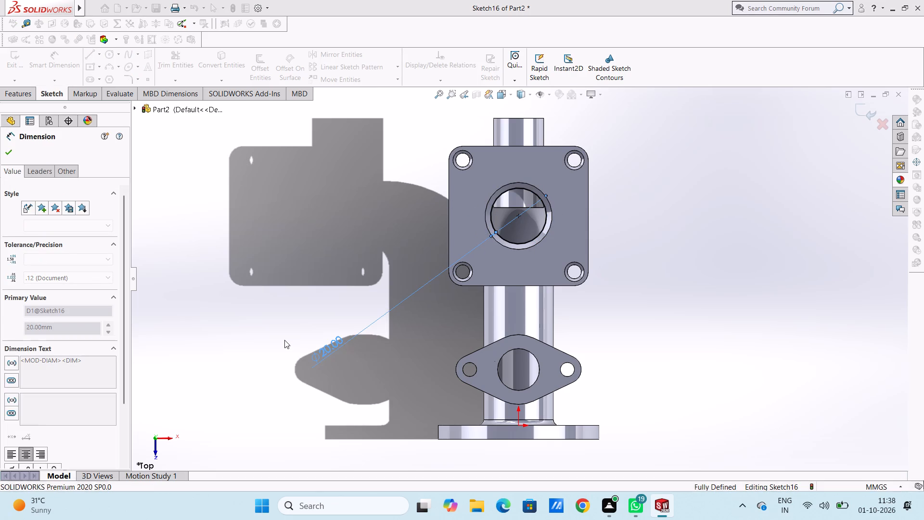
{"action": "left_click", "coordinate": [282, 340]}
{"action": "left_click", "coordinate": [62, 65]}
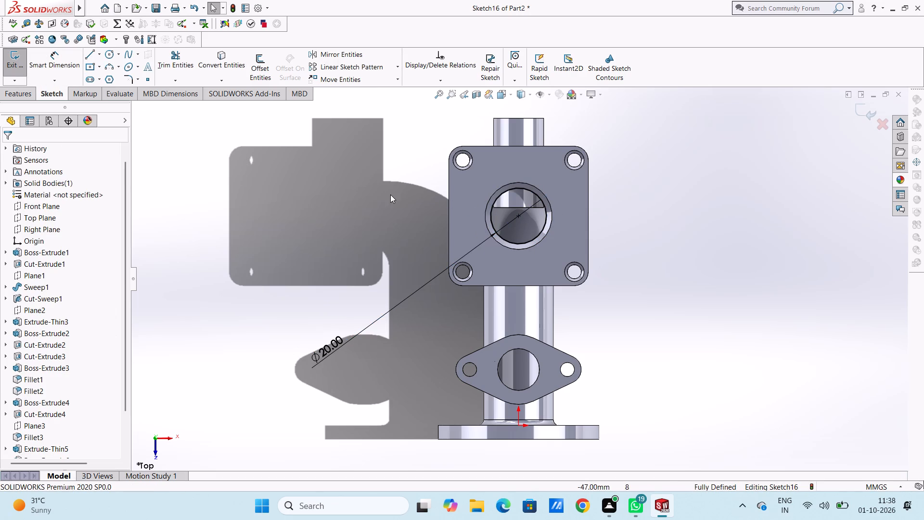
Cut the circle sketch 30 mm deep as a blind extruded cut through the square flange into the vertical pipe.
{"action": "middle_click_drag", "start_coordinate": [409, 206], "coordinate": [322, 200]}
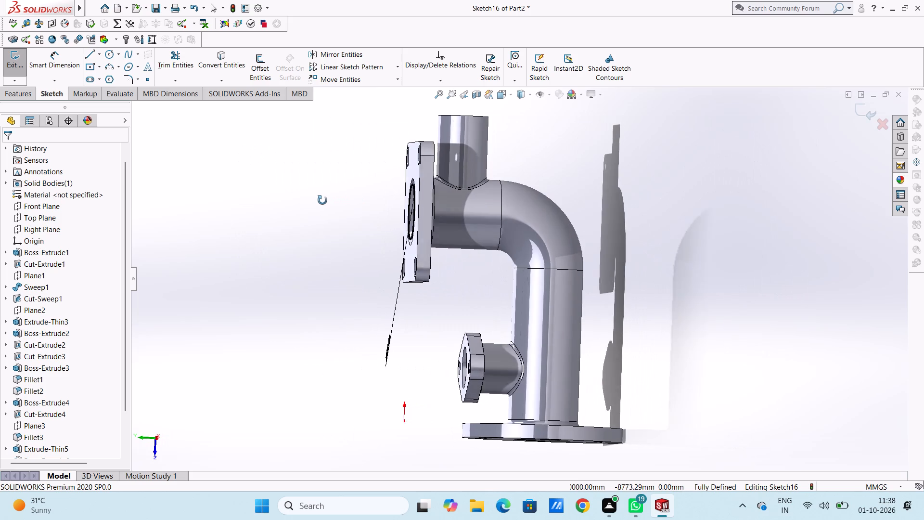
{"action": "middle_click_drag", "start_coordinate": [322, 200], "coordinate": [321, 200]}
{"action": "left_click", "coordinate": [12, 93]}
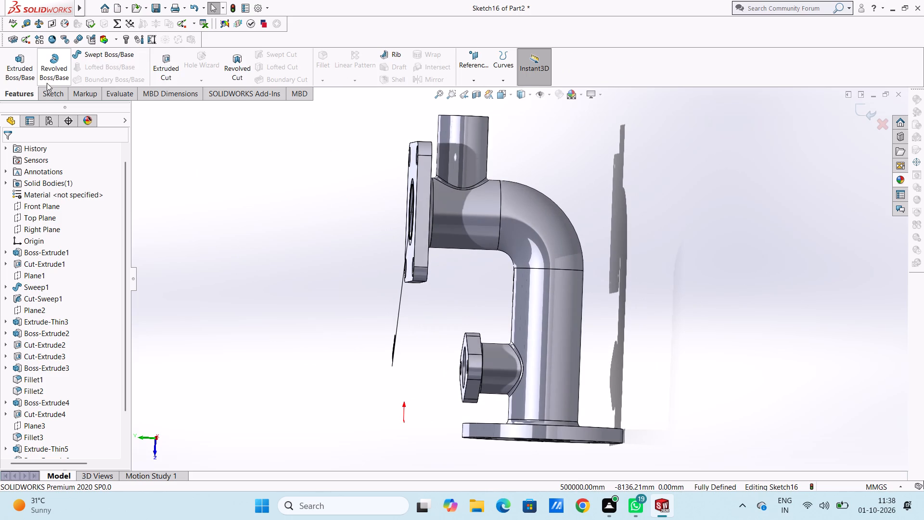
{"action": "left_click", "coordinate": [176, 65]}
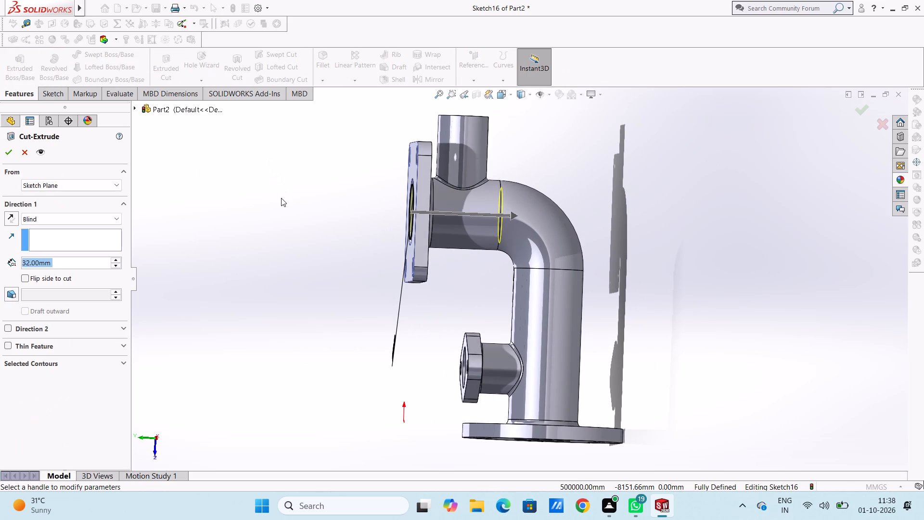
{"action": "type", "text": "30"}
{"action": "key", "text": "Return"}
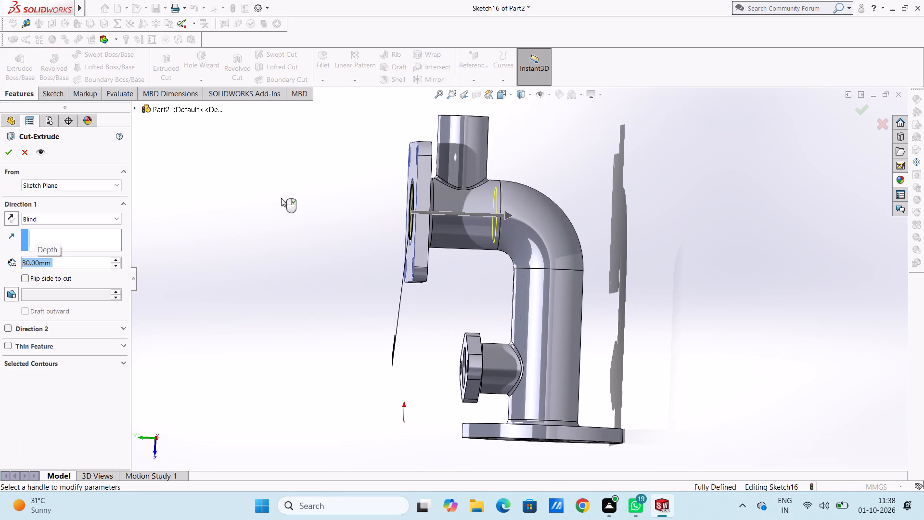
{"action": "left_click", "coordinate": [11, 153]}
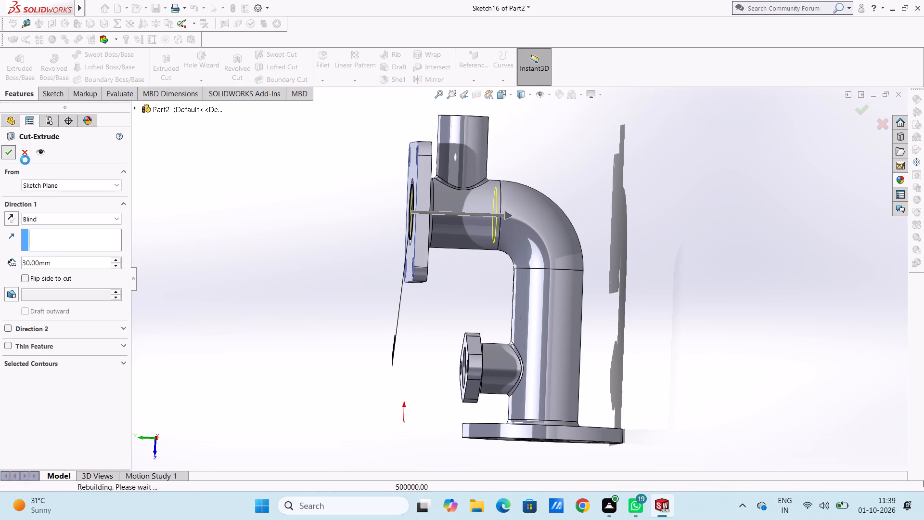
{"action": "left_click", "coordinate": [232, 206]}
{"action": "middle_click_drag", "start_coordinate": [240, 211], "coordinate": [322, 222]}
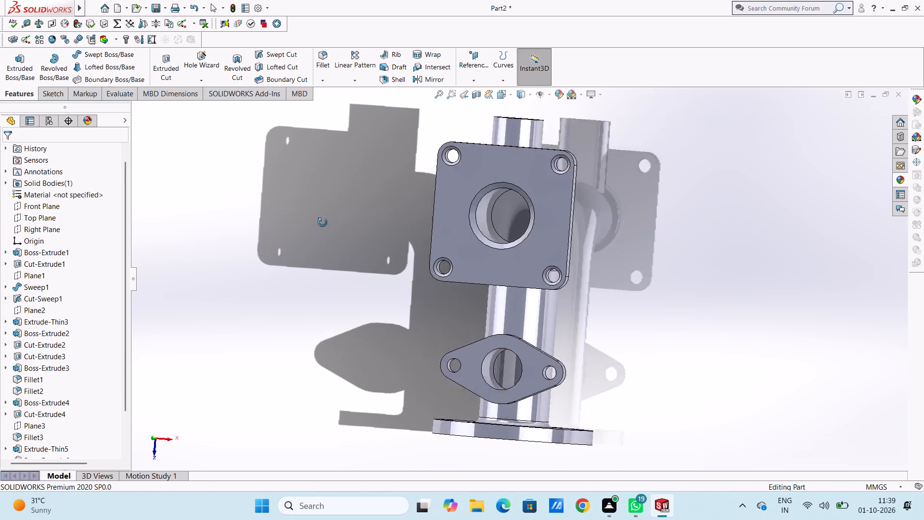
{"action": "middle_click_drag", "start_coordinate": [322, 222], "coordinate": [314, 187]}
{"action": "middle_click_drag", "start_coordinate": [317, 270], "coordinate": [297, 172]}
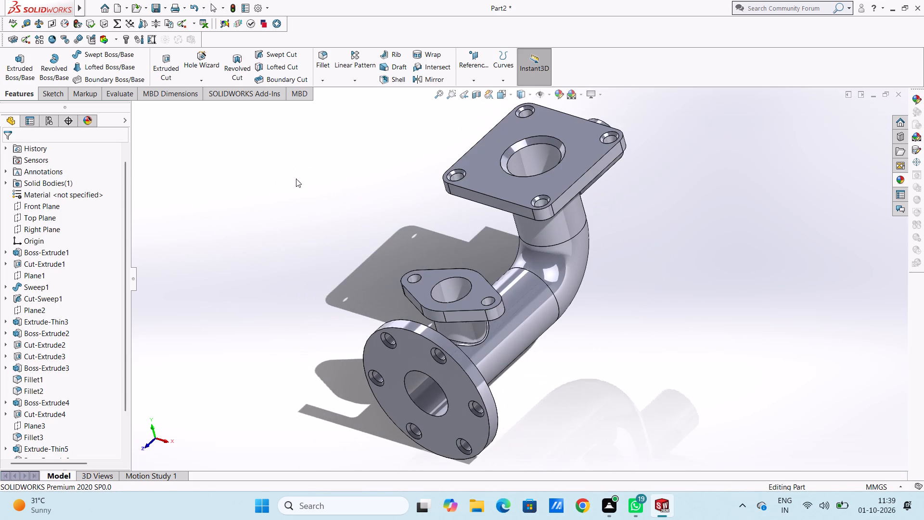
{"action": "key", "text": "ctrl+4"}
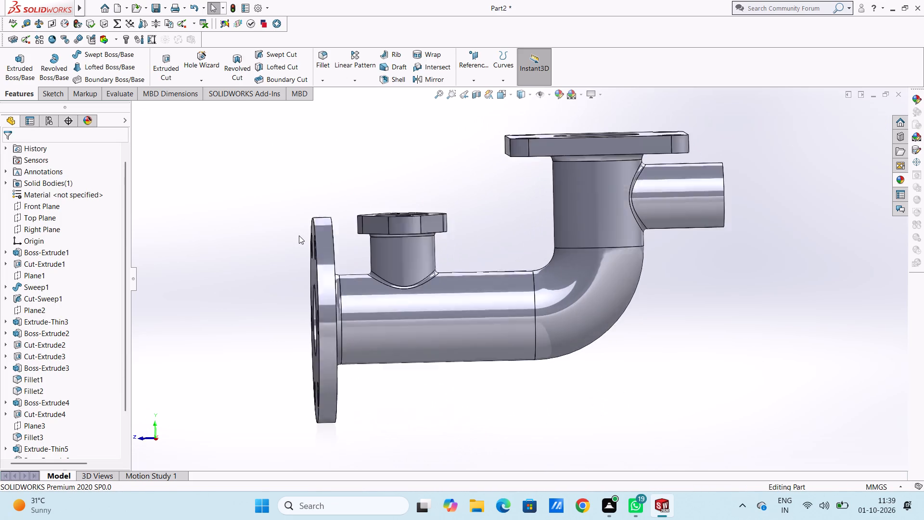
Inspect the pipe and branch bores in a temporary section view rotated about 89° from the Front Plane, and close it without keeping it.
{"action": "scroll", "coordinate": [299, 235], "scroll_direction": "up", "scroll_amount": 2}
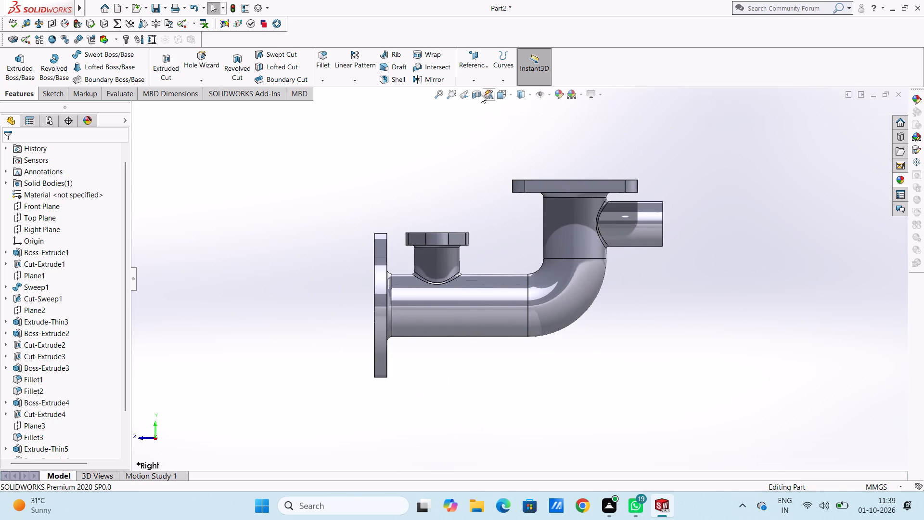
{"action": "left_click", "coordinate": [480, 96]}
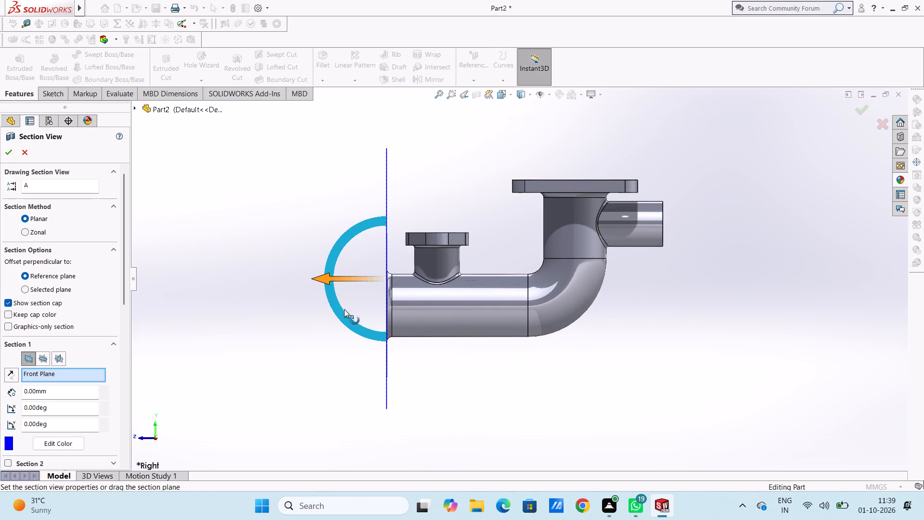
{"action": "left_click_drag", "start_coordinate": [337, 303], "coordinate": [364, 310]}
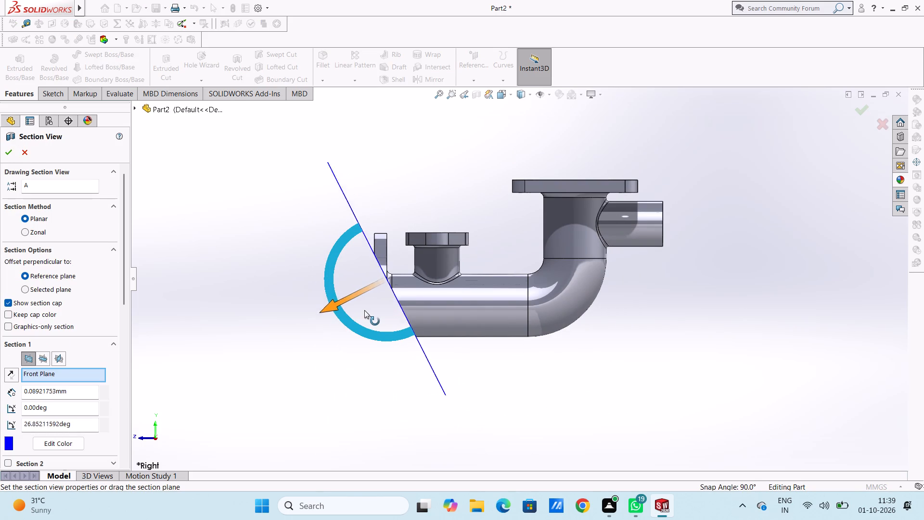
{"action": "left_click_drag", "start_coordinate": [364, 310], "coordinate": [320, 311]}
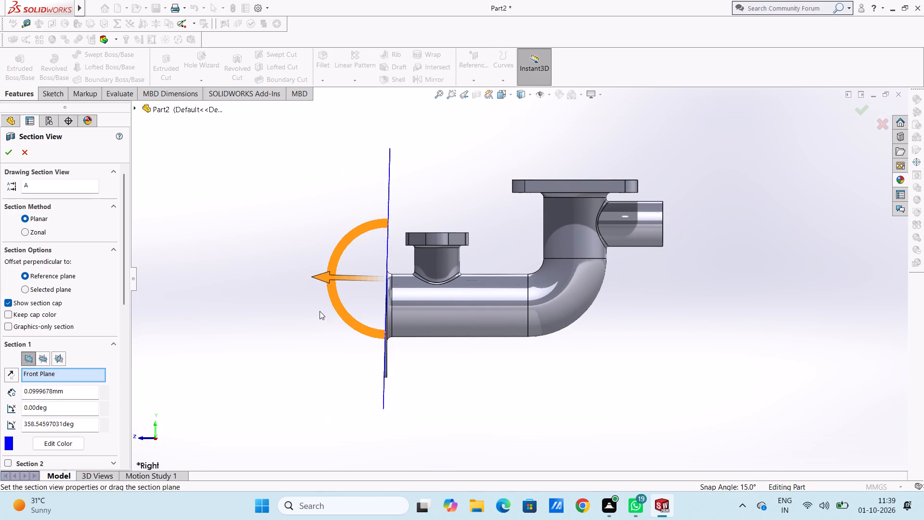
{"action": "left_click_drag", "start_coordinate": [320, 311], "coordinate": [319, 313]}
{"action": "middle_click_drag", "start_coordinate": [309, 284], "coordinate": [320, 307]}
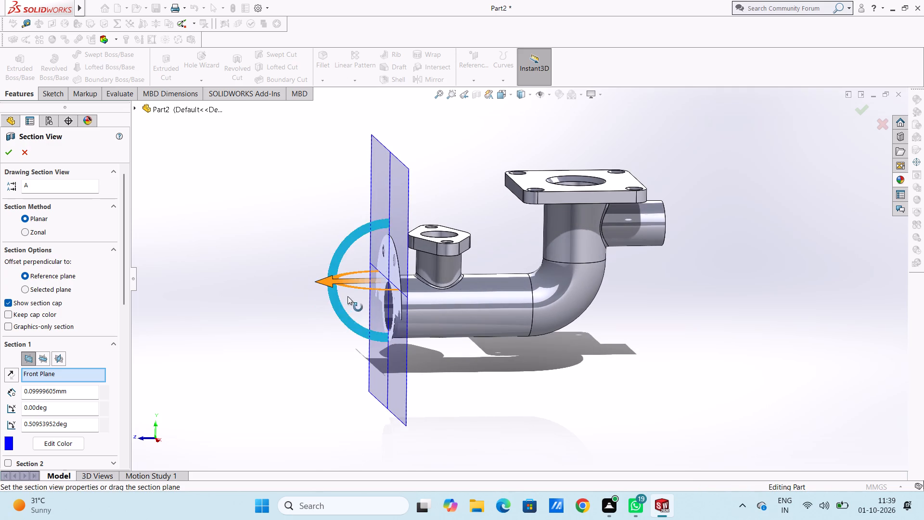
{"action": "left_click_drag", "start_coordinate": [377, 290], "coordinate": [410, 290]}
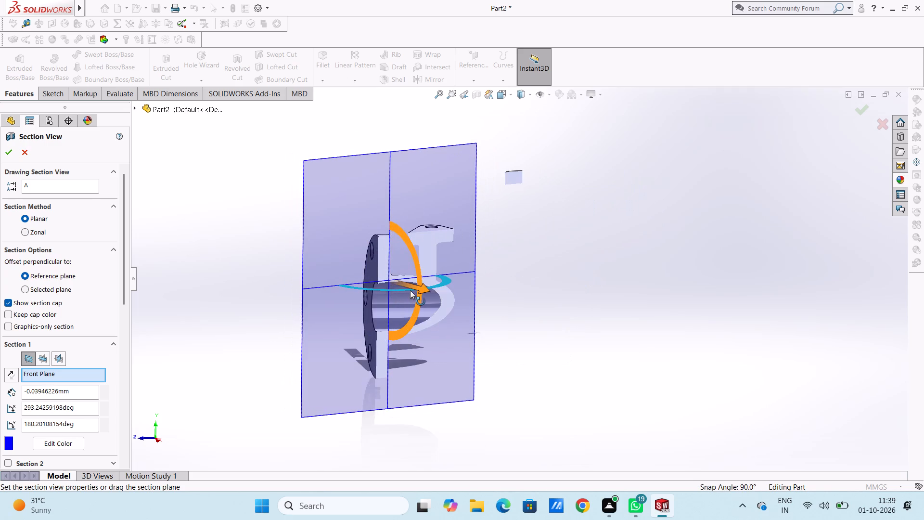
{"action": "left_click_drag", "start_coordinate": [410, 290], "coordinate": [403, 298]}
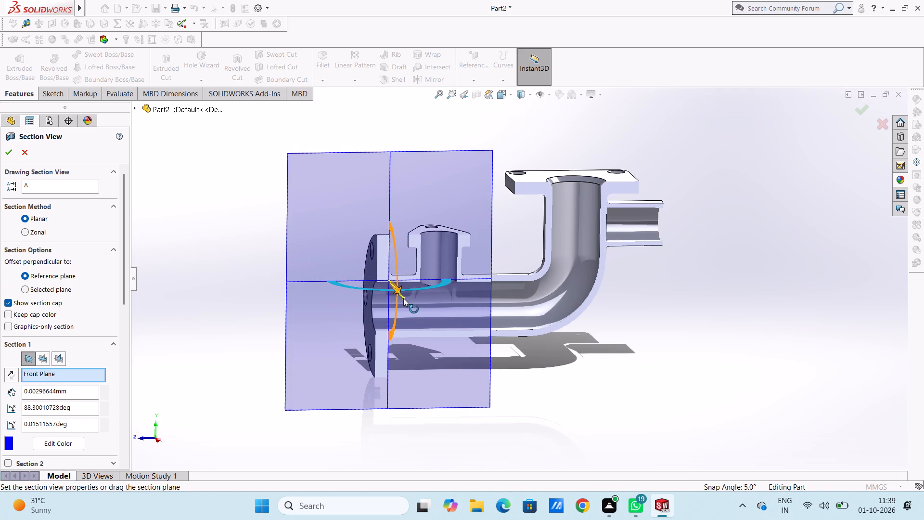
{"action": "left_click_drag", "start_coordinate": [403, 298], "coordinate": [404, 298]}
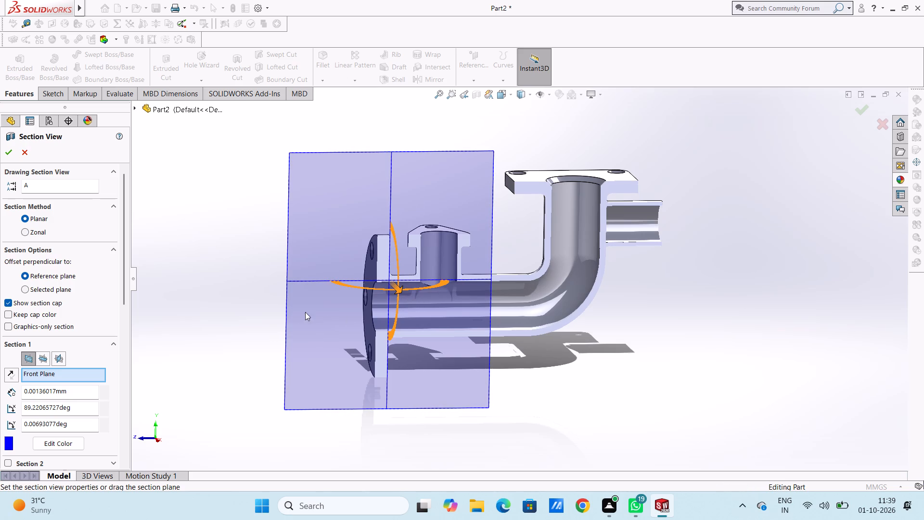
{"action": "middle_click", "coordinate": [256, 311]}
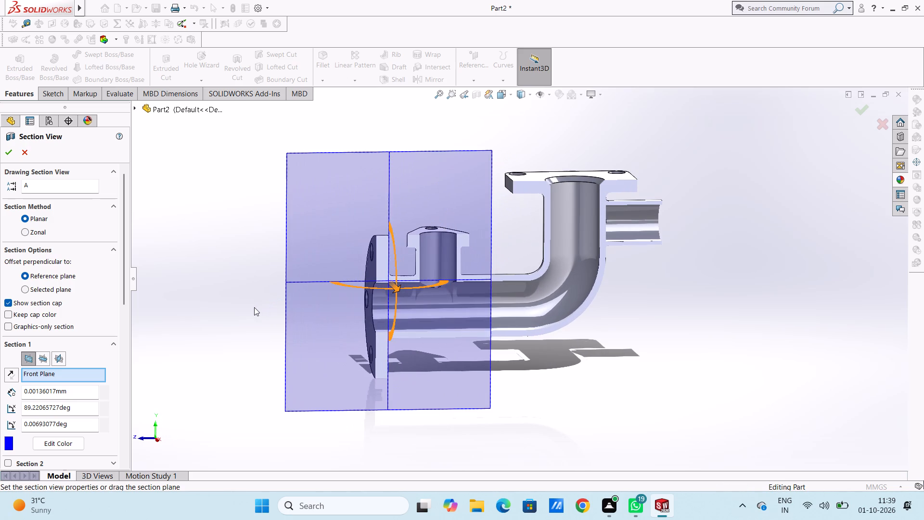
{"action": "key", "text": "Escape"}
{"action": "key", "text": "Escape"}
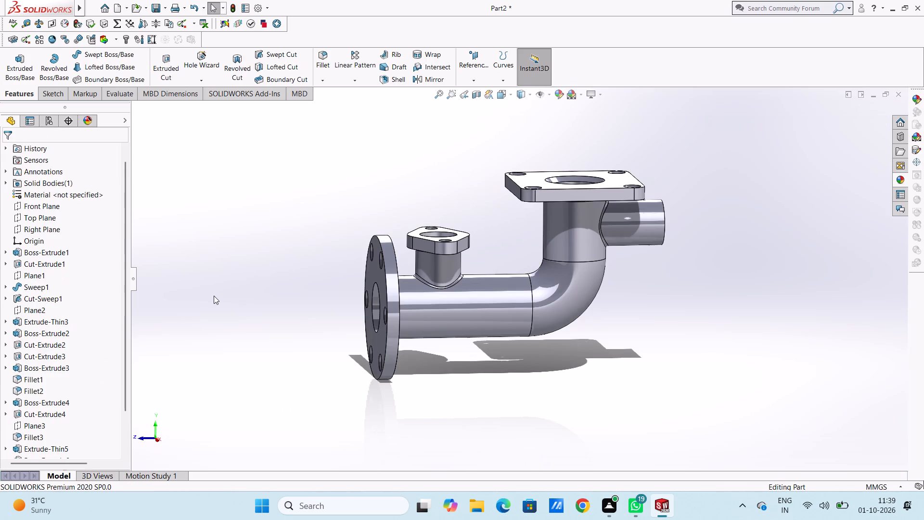
Sketch a circle about 15 mm in diameter on the side branch's end face, centred on and matching its inner edge.
{"action": "key", "text": "ctrl+2"}
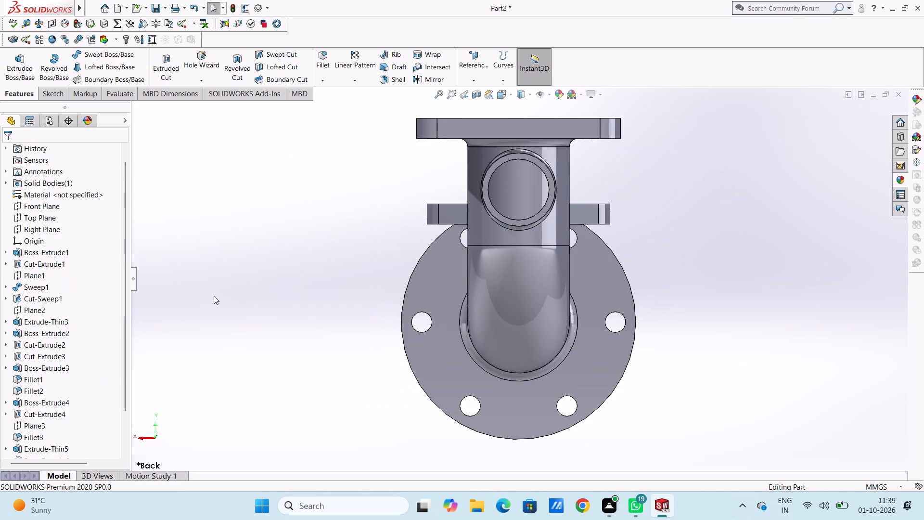
{"action": "scroll", "coordinate": [214, 296], "scroll_direction": "up", "scroll_amount": 3}
{"action": "scroll", "coordinate": [554, 211], "scroll_direction": "down", "scroll_amount": 4}
{"action": "scroll", "coordinate": [472, 226], "scroll_direction": "down", "scroll_amount": 4}
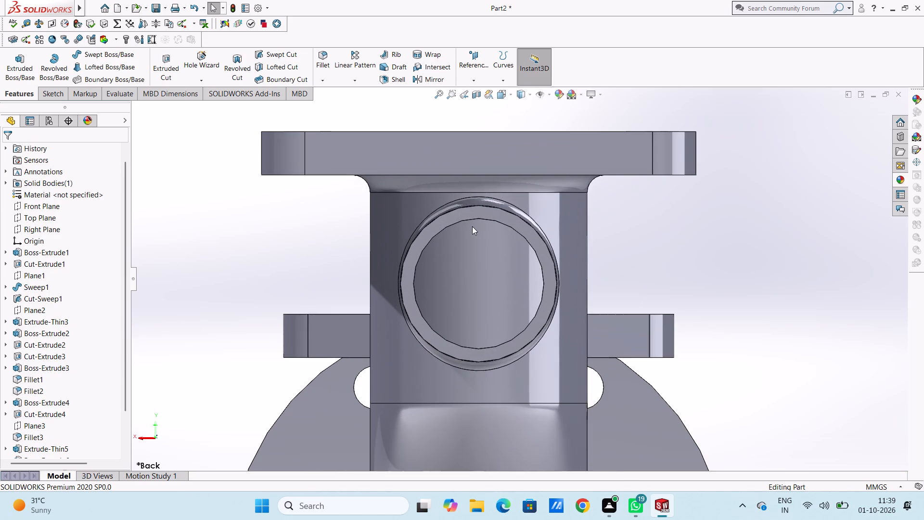
{"action": "left_click", "coordinate": [468, 216]}
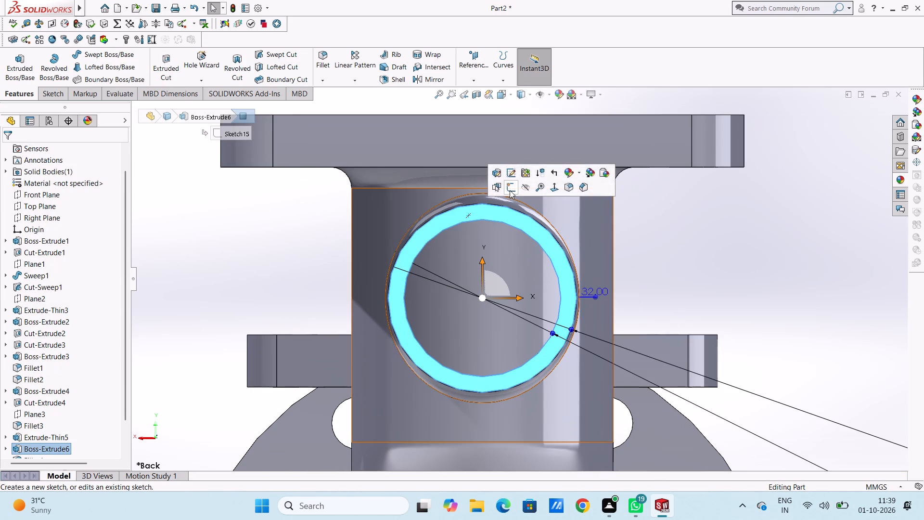
{"action": "left_click", "coordinate": [510, 190]}
{"action": "left_click", "coordinate": [276, 245]}
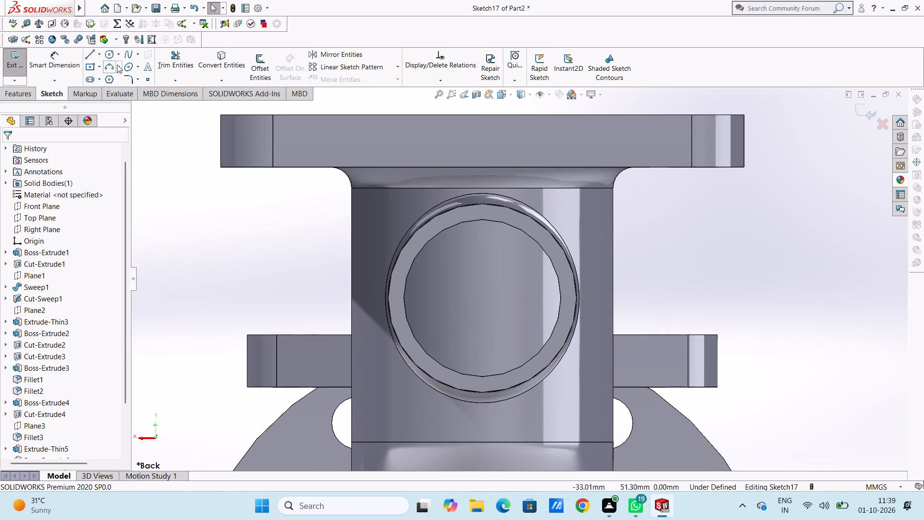
{"action": "left_click", "coordinate": [110, 57]}
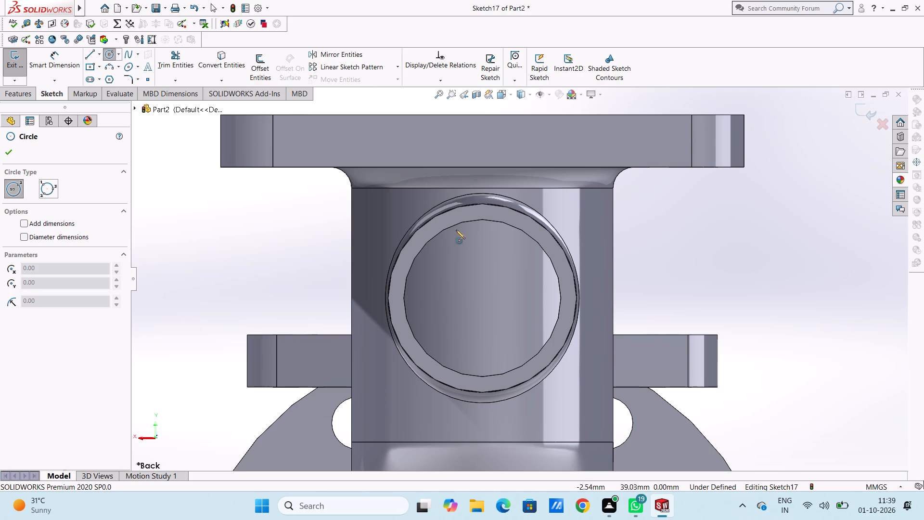
{"action": "left_click", "coordinate": [482, 298]}
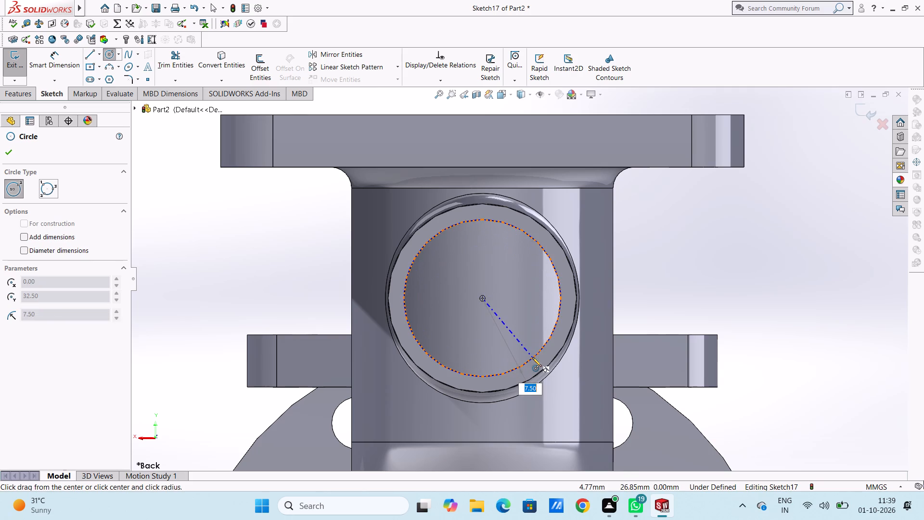
{"action": "left_click", "coordinate": [533, 357]}
{"action": "left_click", "coordinate": [11, 156]}
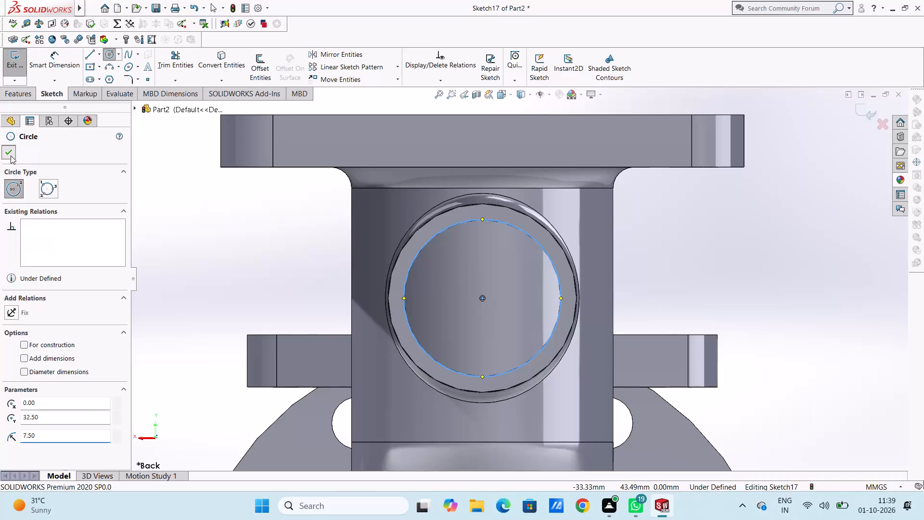
Add a diameter dimension to the circle sketched on the side branch's end face.
{"action": "left_click", "coordinate": [45, 66]}
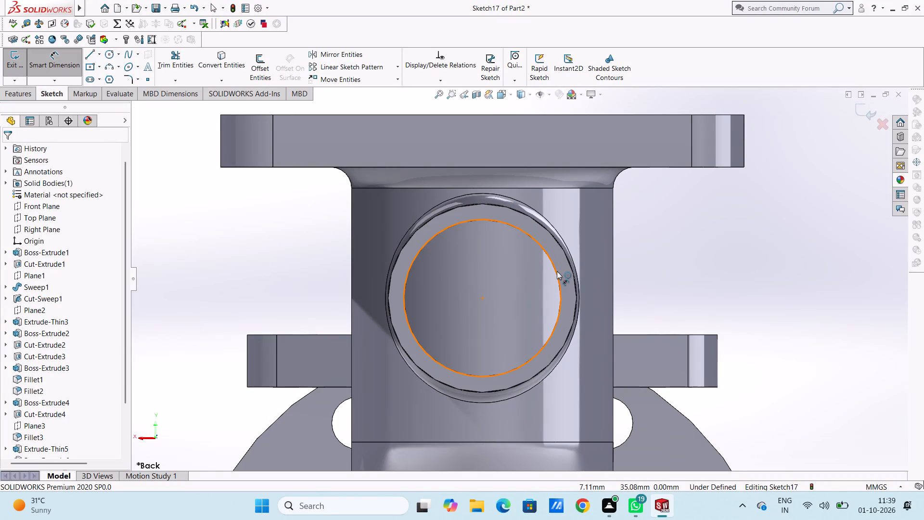
{"action": "left_click", "coordinate": [557, 271]}
{"action": "left_click", "coordinate": [791, 182]}
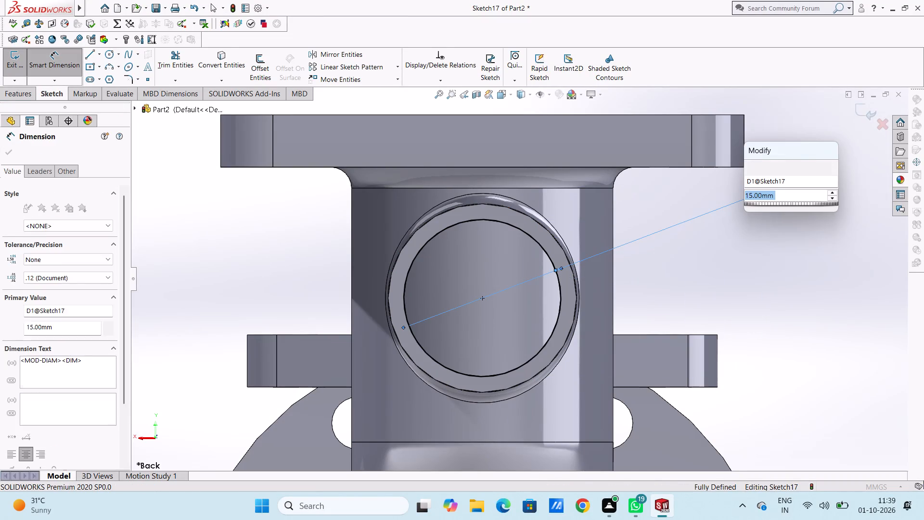
{"action": "left_click", "coordinate": [748, 169]}
{"action": "left_click", "coordinate": [751, 251]}
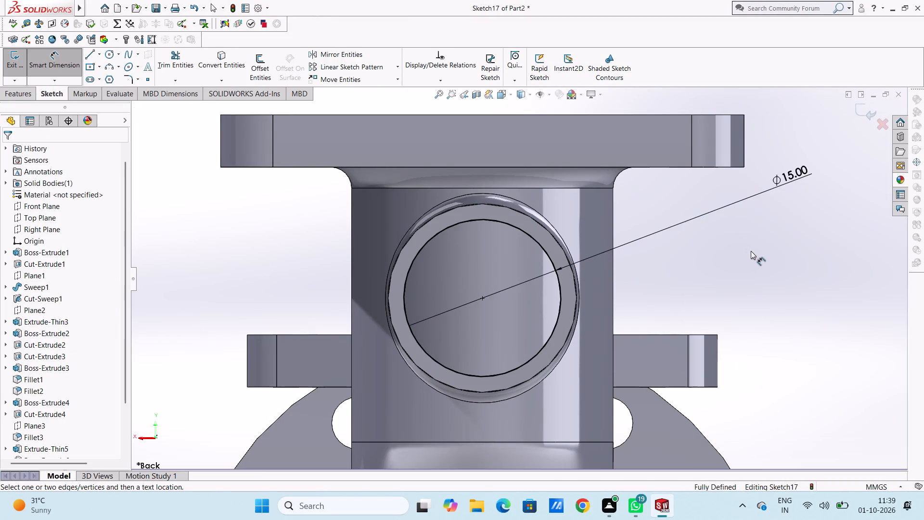
Cut the circle sketch 30 mm deep as a blind extruded cut through the side branch into the vertical pipe.
{"action": "scroll", "coordinate": [751, 251], "scroll_direction": "up", "scroll_amount": 4}
{"action": "scroll", "coordinate": [705, 269], "scroll_direction": "up", "scroll_amount": 1}
{"action": "middle_click_drag", "start_coordinate": [705, 270], "coordinate": [737, 293]}
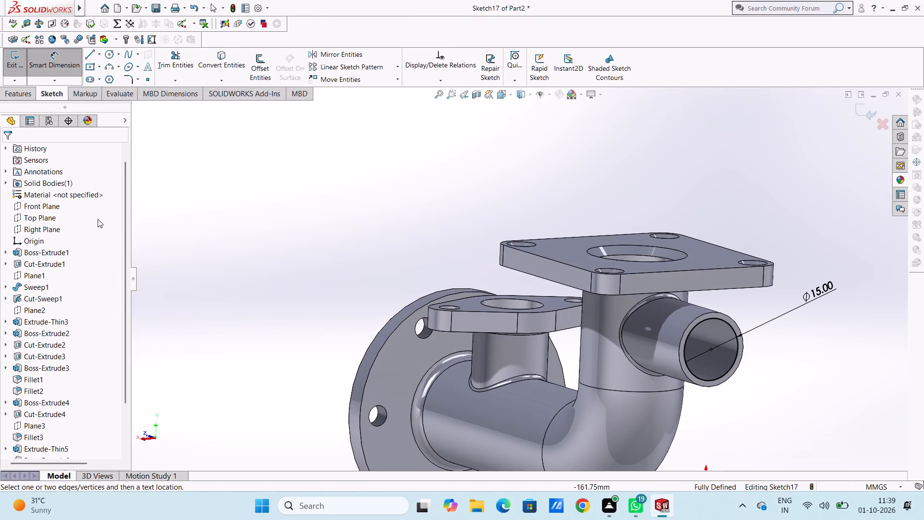
{"action": "left_click", "coordinate": [30, 97]}
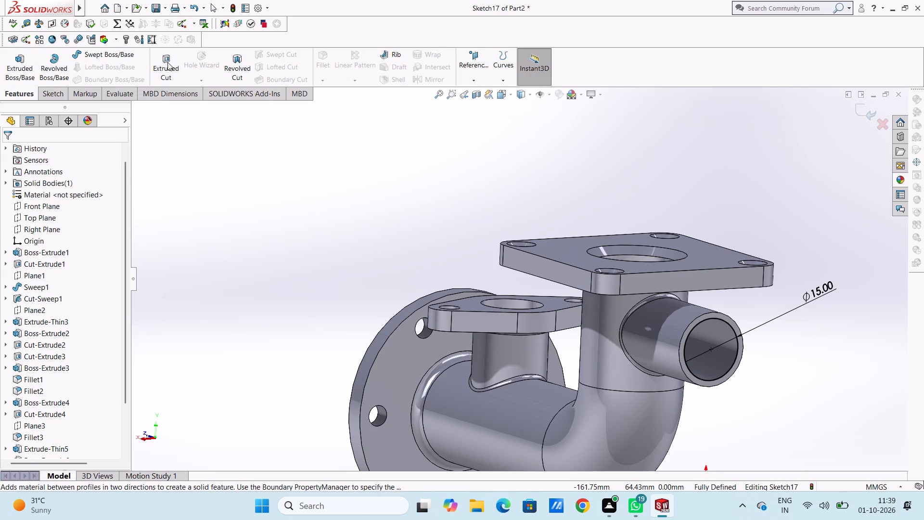
{"action": "left_click", "coordinate": [168, 62]}
{"action": "middle_click_drag", "start_coordinate": [253, 231], "coordinate": [268, 240]}
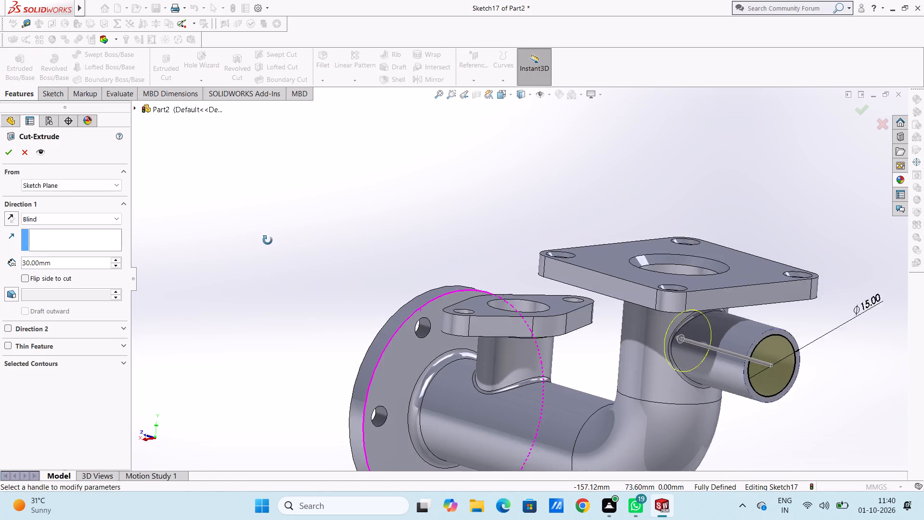
{"action": "middle_click_drag", "start_coordinate": [268, 240], "coordinate": [289, 371]}
{"action": "left_click", "coordinate": [9, 154]}
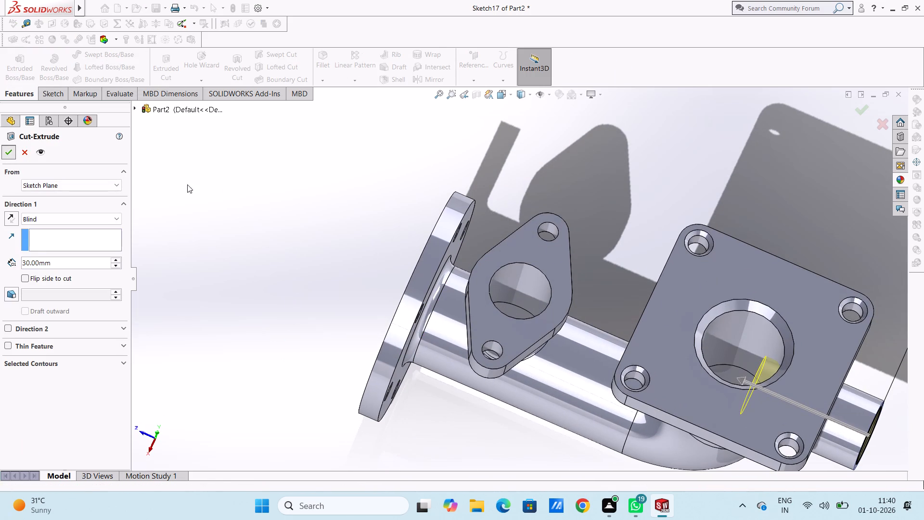
{"action": "left_click", "coordinate": [210, 202]}
Inspect the side-branch and pipe bores in a temporary section view rotated about 89° from the Front Plane, and close it without keeping it.
{"action": "middle_click_drag", "start_coordinate": [222, 211], "coordinate": [255, 272]}
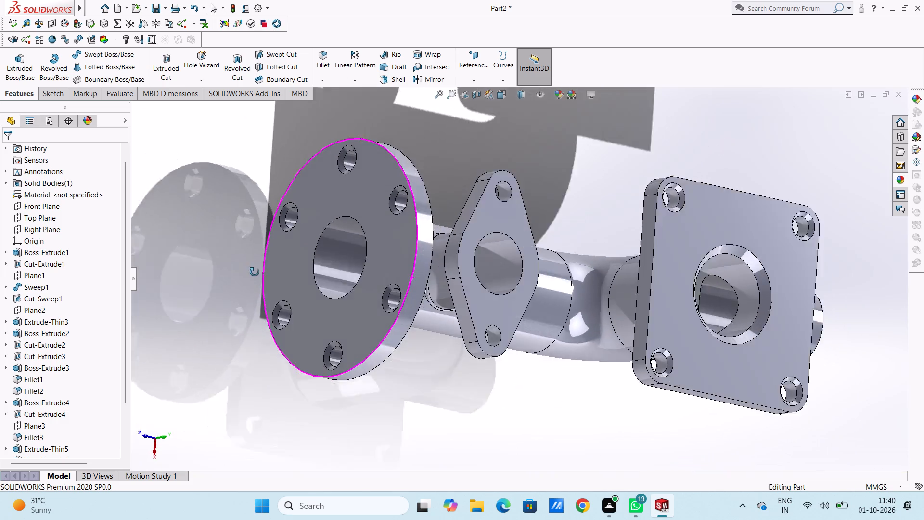
{"action": "middle_click_drag", "start_coordinate": [255, 272], "coordinate": [231, 191]}
{"action": "scroll", "coordinate": [235, 216], "scroll_direction": "up", "scroll_amount": 1}
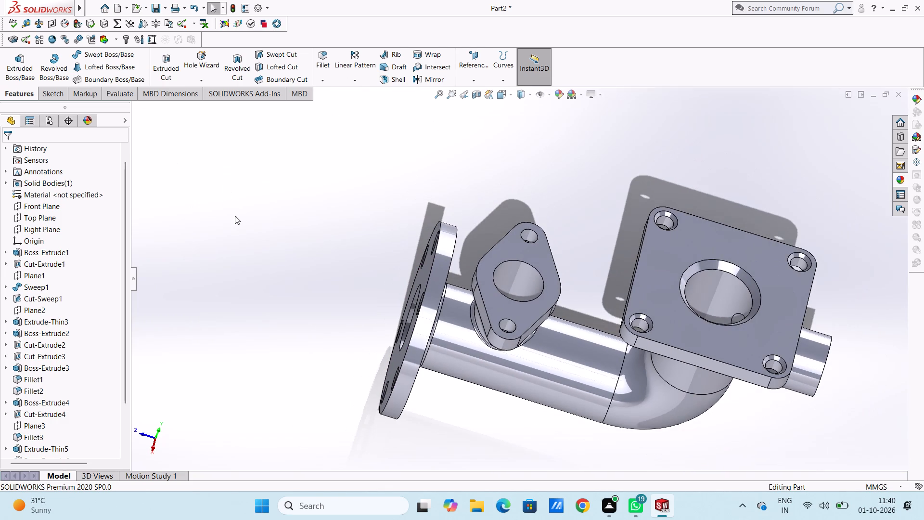
{"action": "key", "text": "ctrl+4"}
{"action": "scroll", "coordinate": [235, 216], "scroll_direction": "up", "scroll_amount": 3}
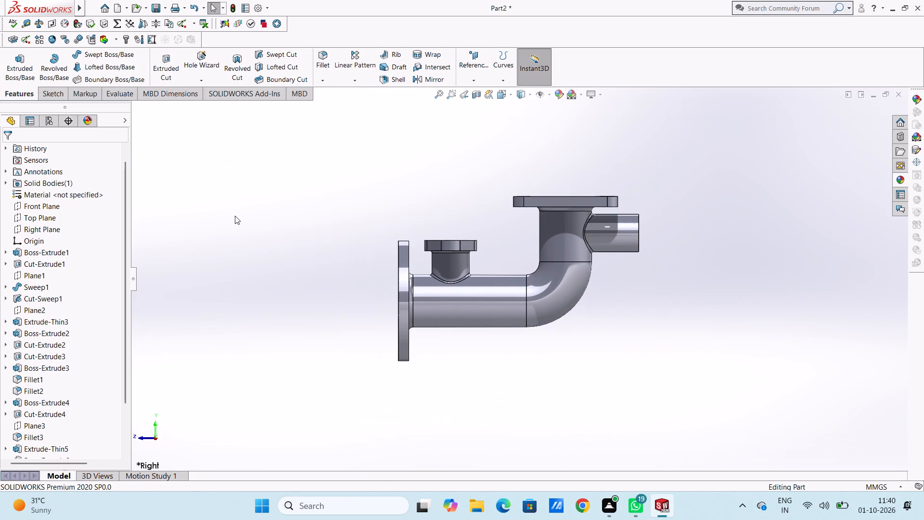
{"action": "left_click", "coordinate": [475, 96]}
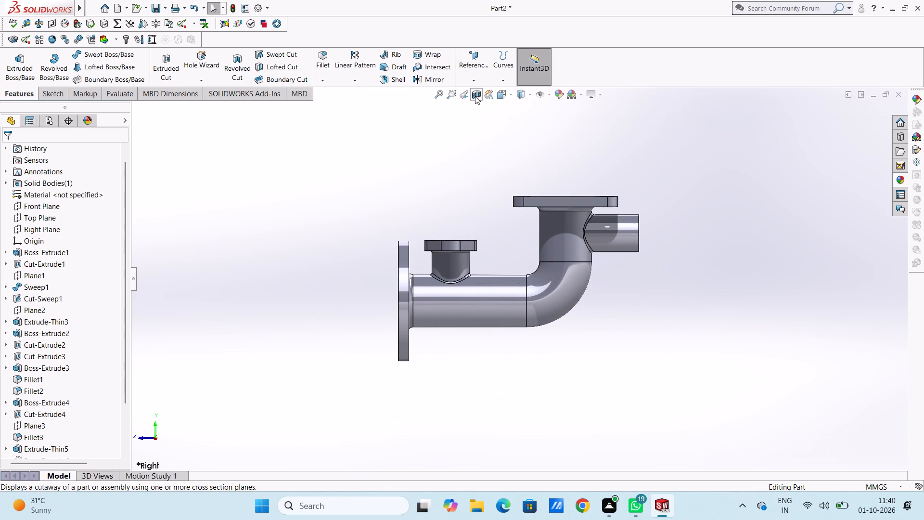
{"action": "middle_click_drag", "start_coordinate": [313, 212], "coordinate": [330, 217]}
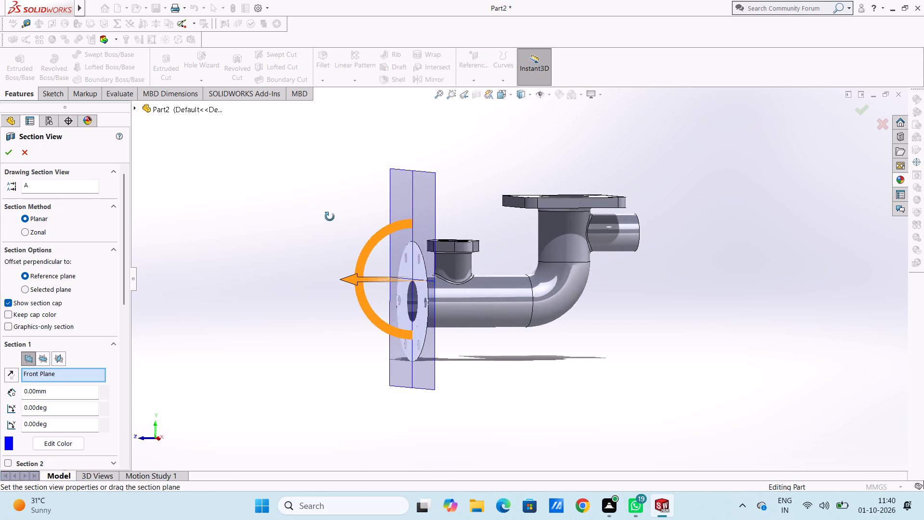
{"action": "middle_click_drag", "start_coordinate": [330, 217], "coordinate": [332, 218]}
{"action": "middle_click_drag", "start_coordinate": [320, 228], "coordinate": [296, 278]}
{"action": "left_click_drag", "start_coordinate": [371, 298], "coordinate": [439, 301]}
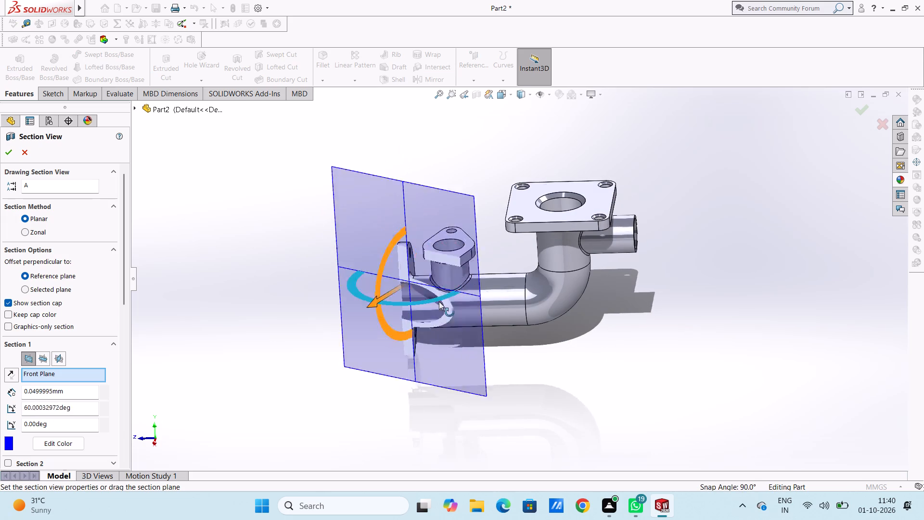
{"action": "left_click_drag", "start_coordinate": [439, 301], "coordinate": [438, 342]}
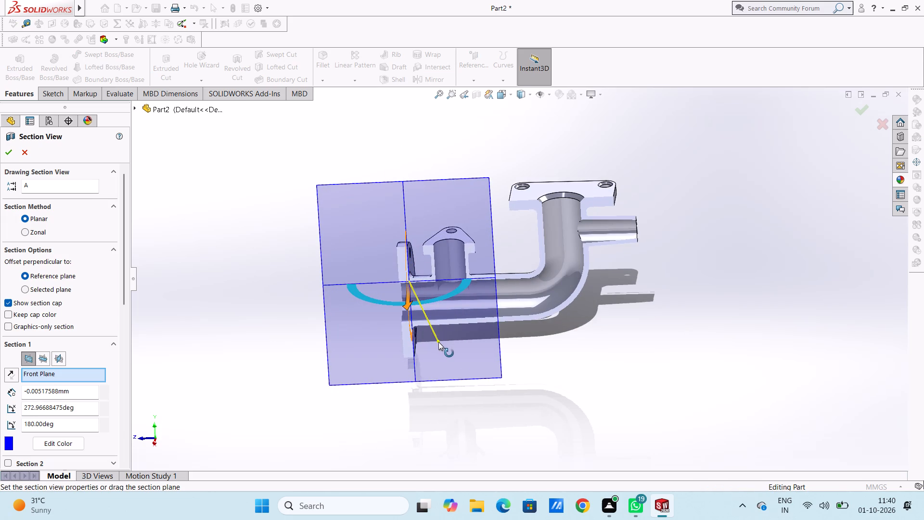
{"action": "left_click_drag", "start_coordinate": [438, 342], "coordinate": [435, 345]}
{"action": "middle_click_drag", "start_coordinate": [251, 326], "coordinate": [256, 252]}
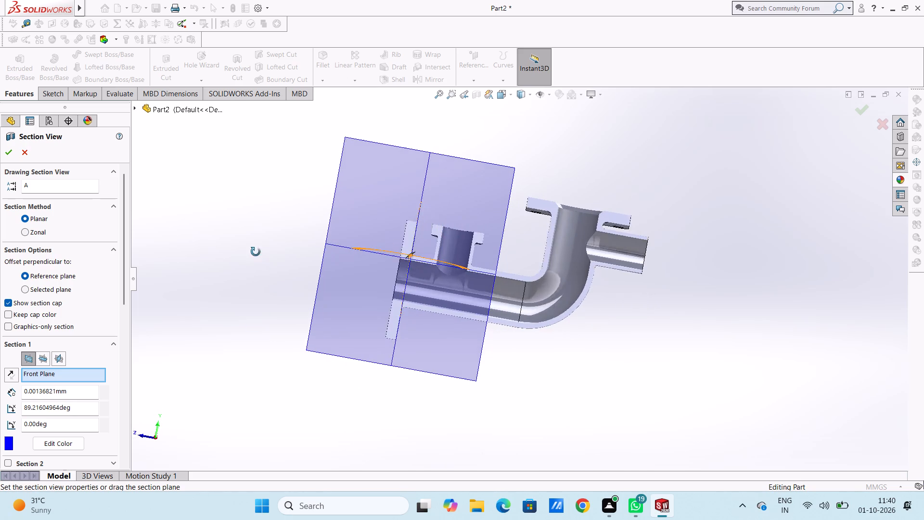
{"action": "middle_click_drag", "start_coordinate": [256, 252], "coordinate": [279, 261]}
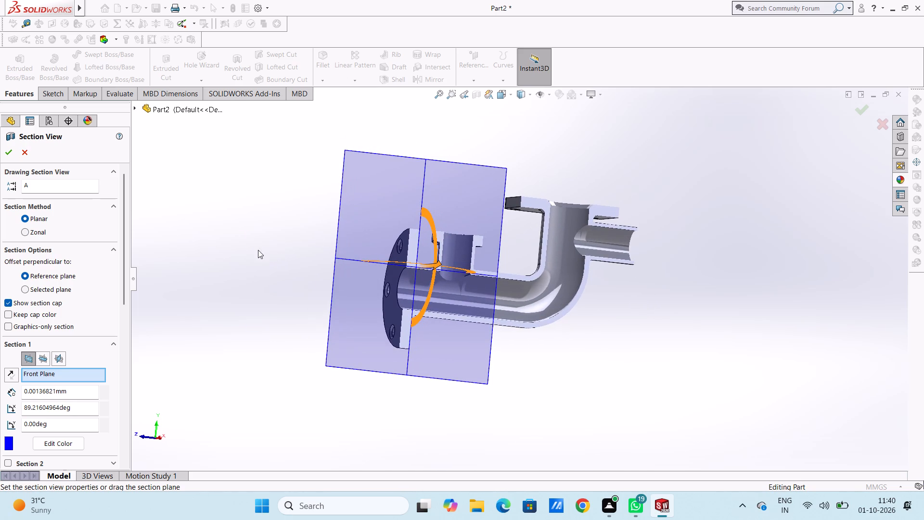
{"action": "middle_click_drag", "start_coordinate": [279, 197], "coordinate": [273, 208]}
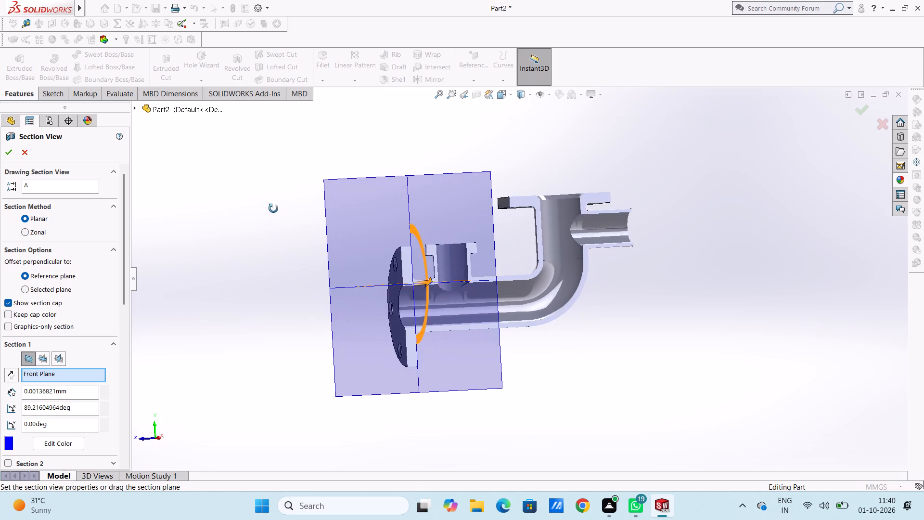
{"action": "middle_click_drag", "start_coordinate": [273, 208], "coordinate": [263, 224]}
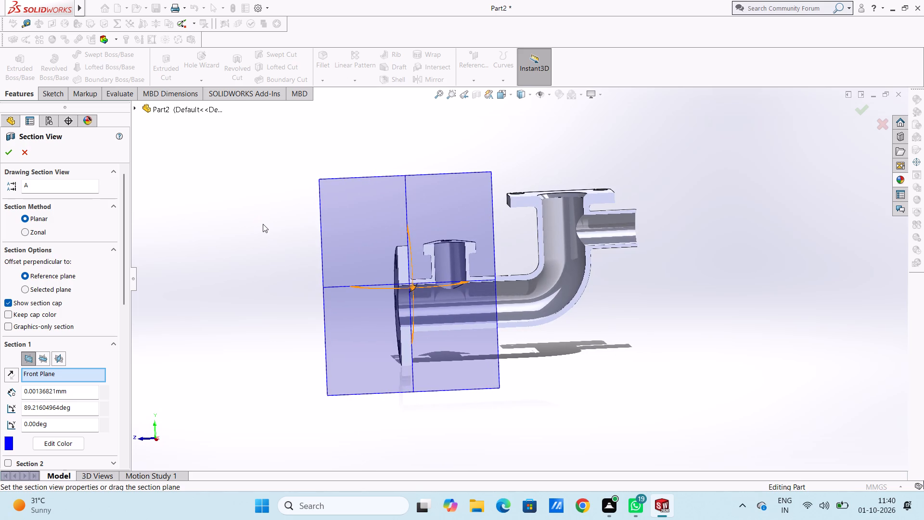
{"action": "middle_click_drag", "start_coordinate": [276, 238], "coordinate": [275, 236]}
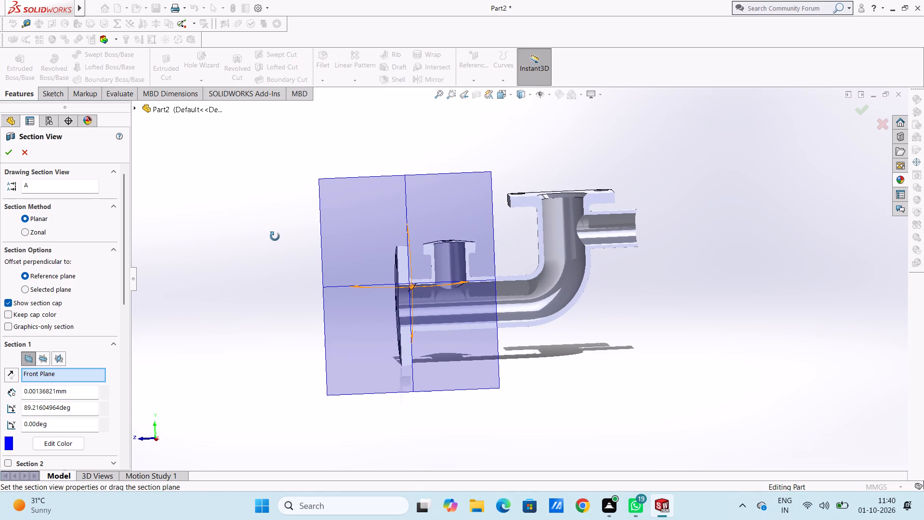
{"action": "middle_click_drag", "start_coordinate": [275, 236], "coordinate": [274, 236]}
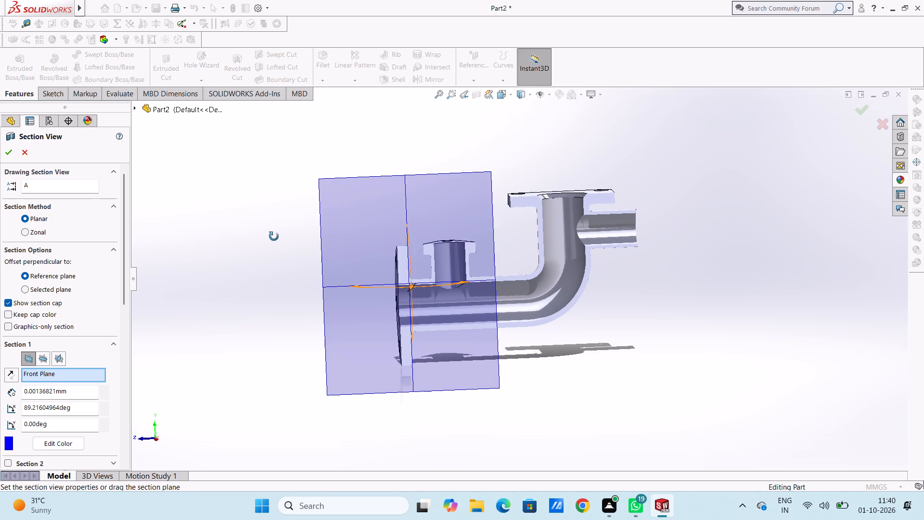
{"action": "middle_click_drag", "start_coordinate": [274, 236], "coordinate": [269, 234]}
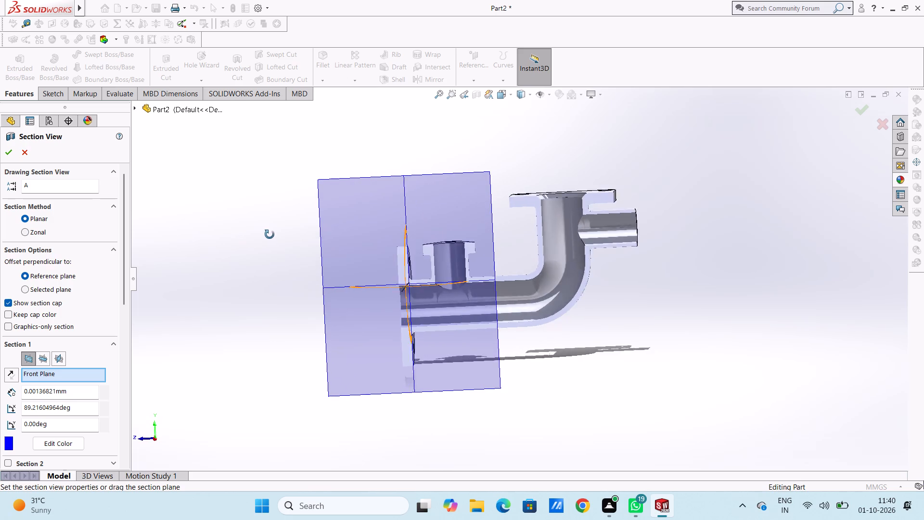
{"action": "middle_click_drag", "start_coordinate": [269, 234], "coordinate": [287, 240]}
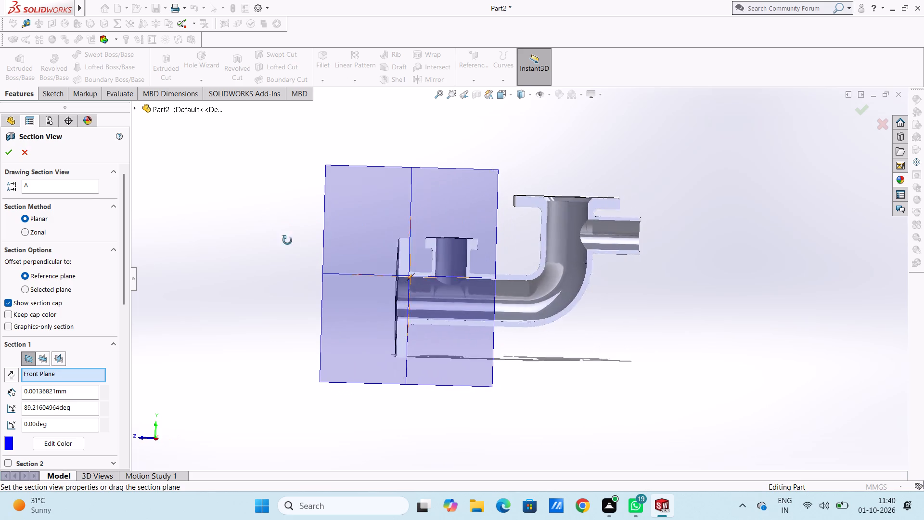
{"action": "middle_click_drag", "start_coordinate": [287, 240], "coordinate": [344, 252]}
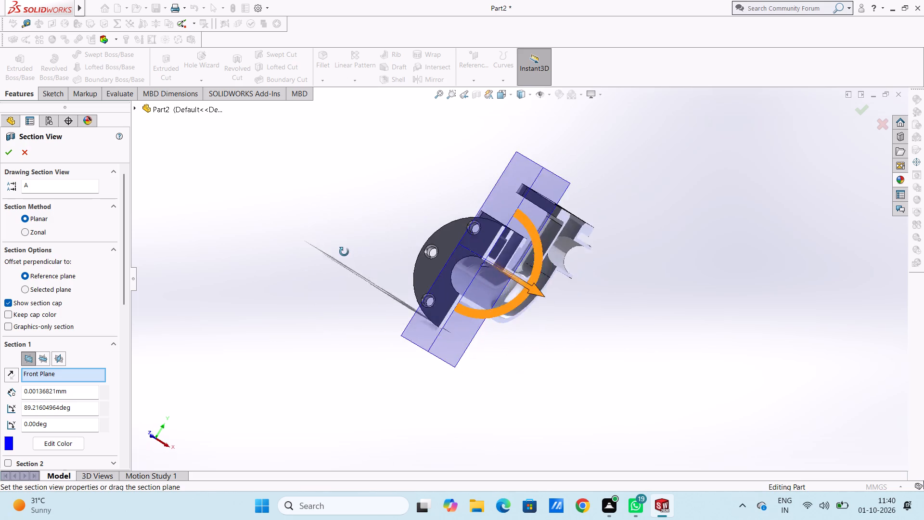
{"action": "middle_click_drag", "start_coordinate": [344, 252], "coordinate": [324, 189]}
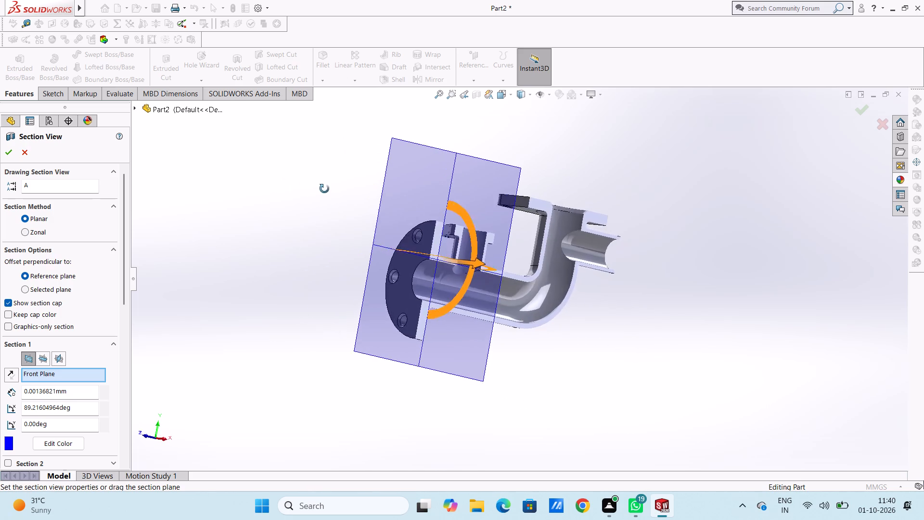
{"action": "middle_click_drag", "start_coordinate": [324, 189], "coordinate": [281, 179]}
{"action": "scroll", "coordinate": [280, 179], "scroll_direction": "down", "scroll_amount": 1}
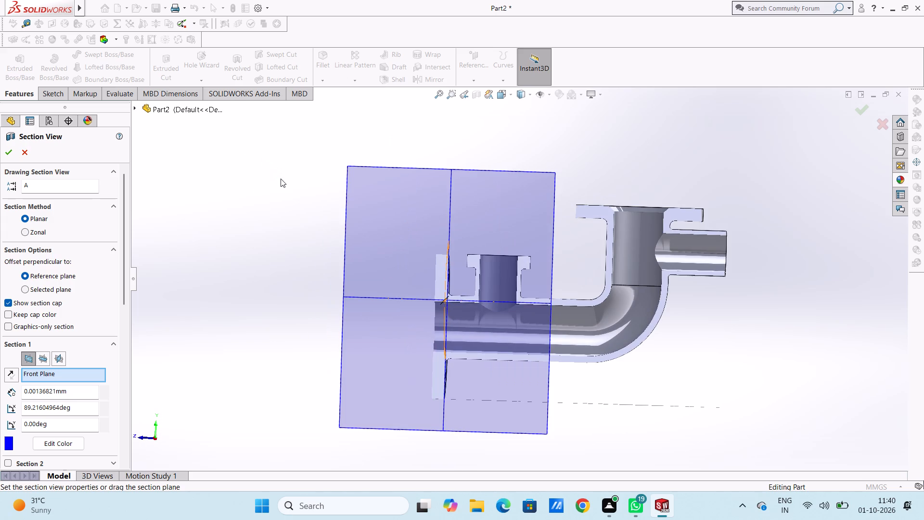
{"action": "scroll", "coordinate": [291, 234], "scroll_direction": "up", "scroll_amount": 1}
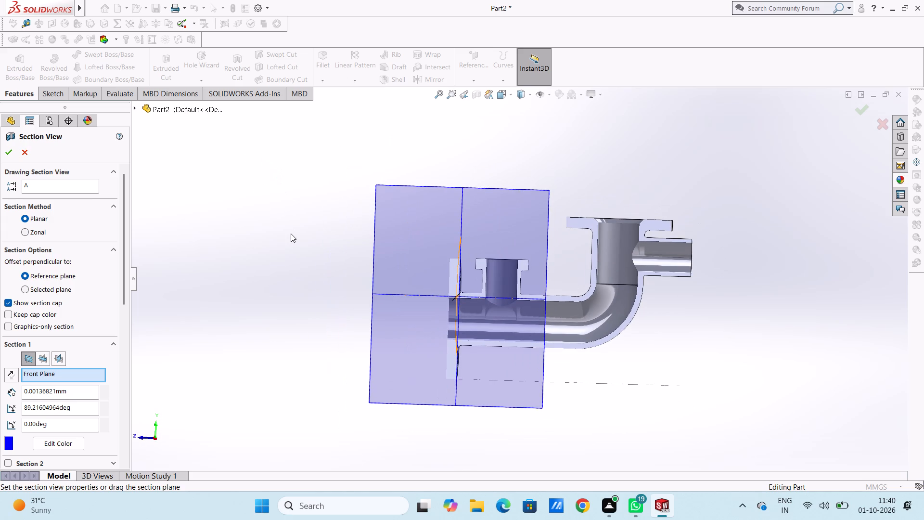
{"action": "scroll", "coordinate": [291, 234], "scroll_direction": "up", "scroll_amount": 1}
{"action": "middle_click_drag", "start_coordinate": [299, 209], "coordinate": [320, 230]}
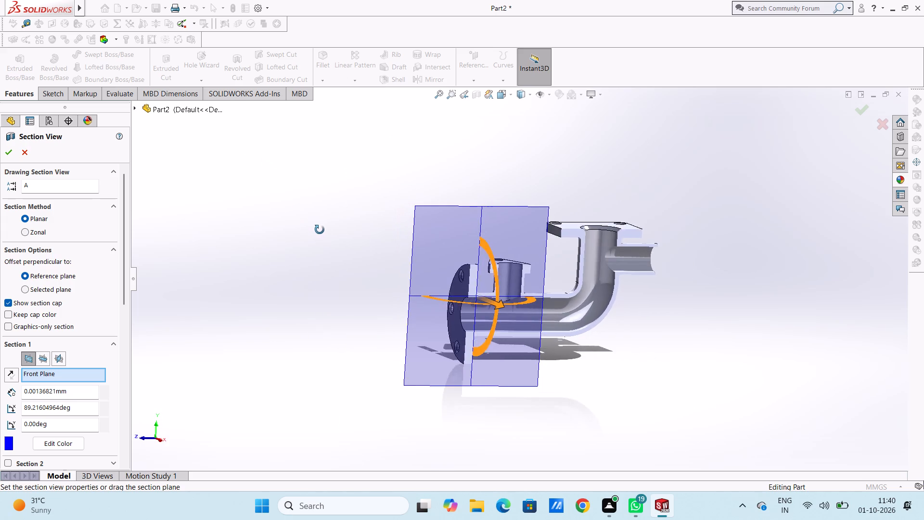
{"action": "middle_click_drag", "start_coordinate": [320, 230], "coordinate": [311, 231]}
{"action": "key", "text": "Escape"}
{"action": "key", "text": "Escape"}
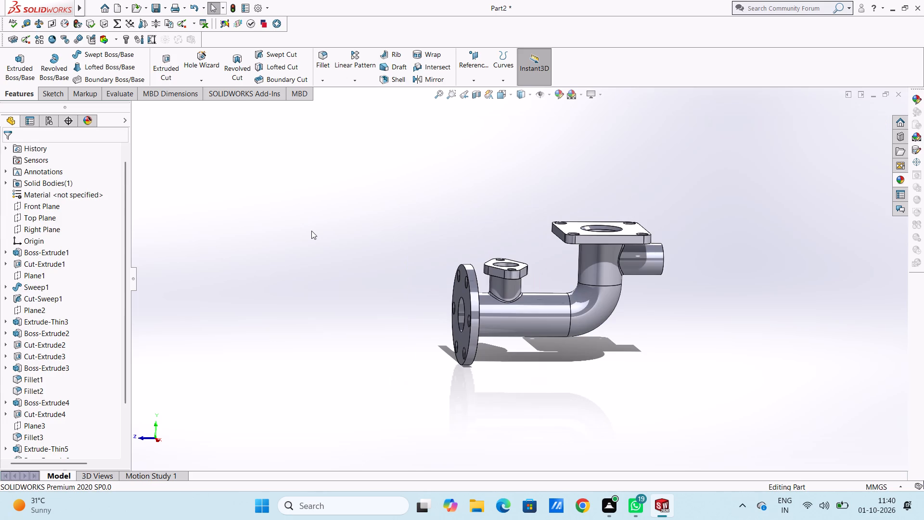
Sketch a circle about 18 mm in diameter on the side branch's end face, centred on and matching its outer edge.
{"action": "key", "text": "ctrl+2"}
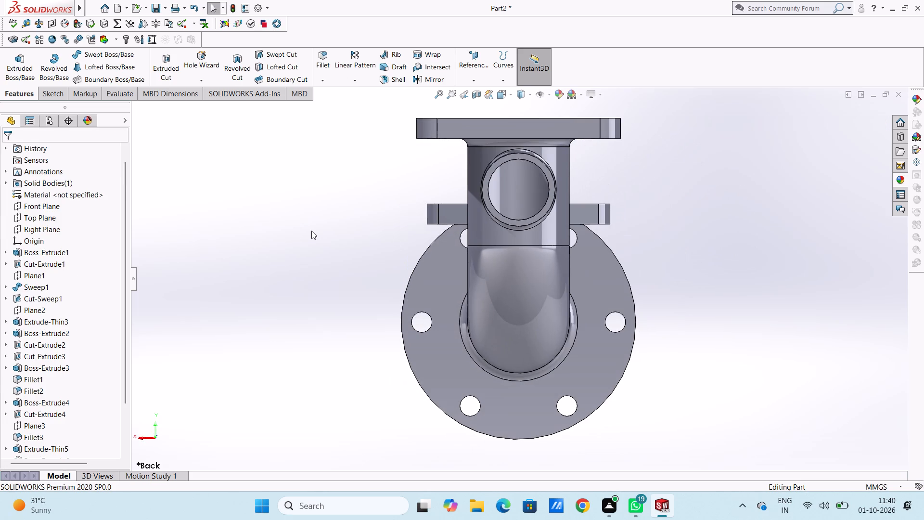
{"action": "scroll", "coordinate": [311, 231], "scroll_direction": "up", "scroll_amount": 2}
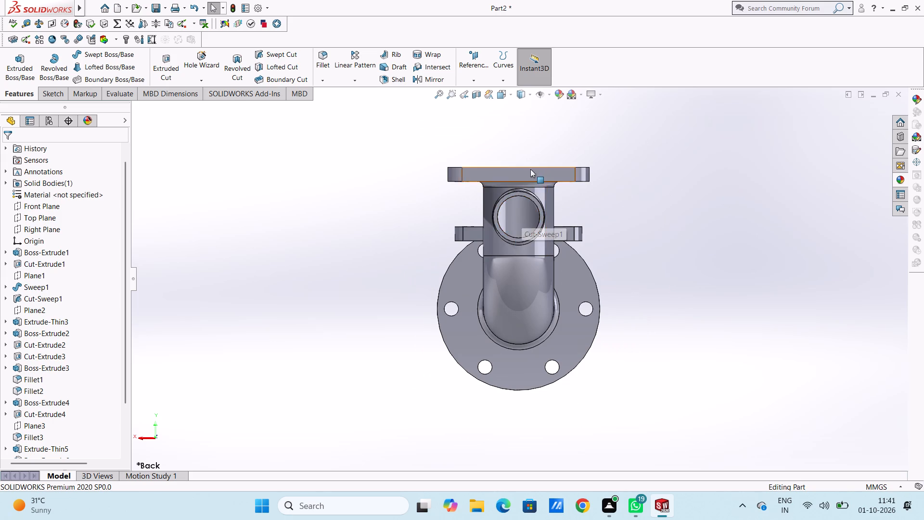
{"action": "scroll", "coordinate": [530, 169], "scroll_direction": "down", "scroll_amount": 5}
{"action": "scroll", "coordinate": [536, 290], "scroll_direction": "down", "scroll_amount": 3}
{"action": "left_click", "coordinate": [525, 281]}
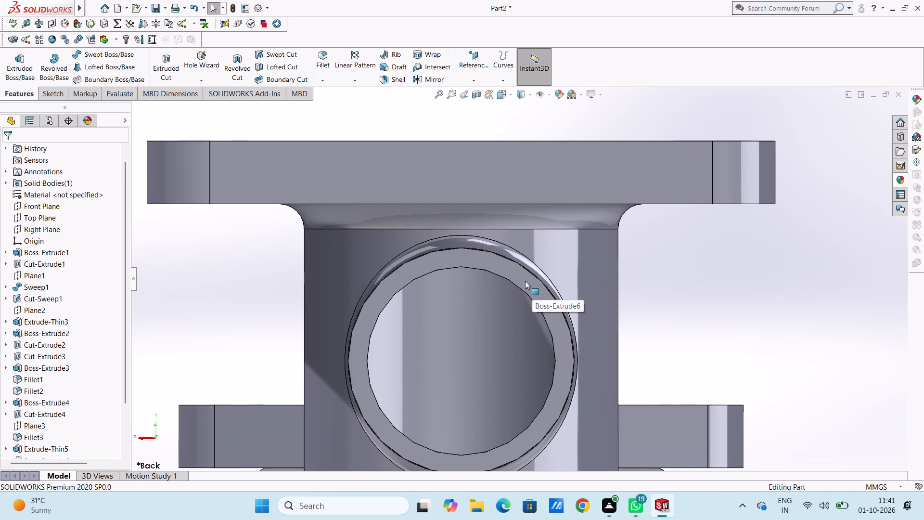
{"action": "left_click", "coordinate": [566, 258]}
{"action": "left_click", "coordinate": [757, 290]}
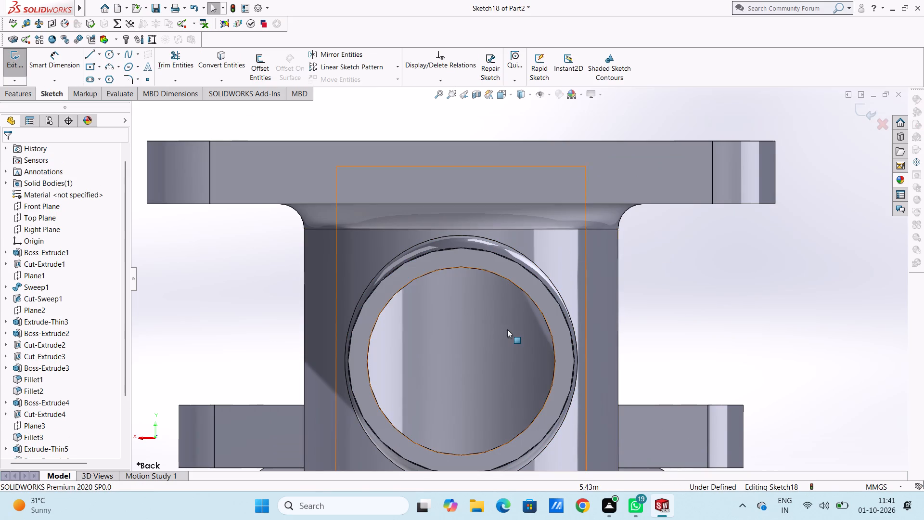
{"action": "scroll", "coordinate": [506, 329], "scroll_direction": "up", "scroll_amount": 4}
{"action": "scroll", "coordinate": [506, 384], "scroll_direction": "down", "scroll_amount": 3}
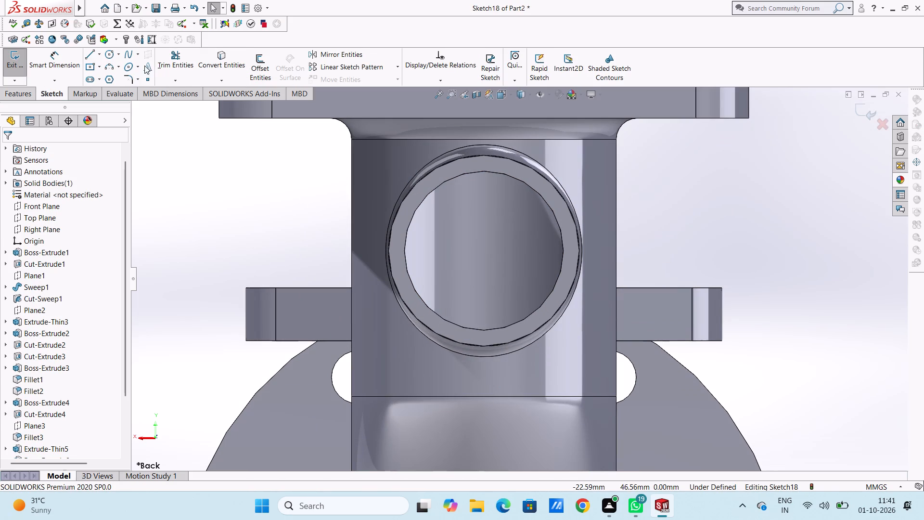
{"action": "left_click", "coordinate": [112, 53]}
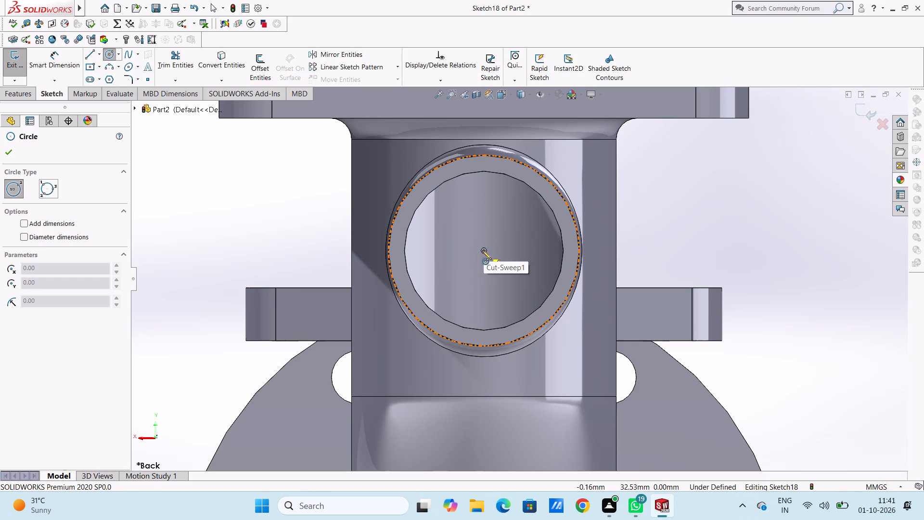
{"action": "left_click", "coordinate": [482, 250]}
{"action": "left_click", "coordinate": [553, 315]}
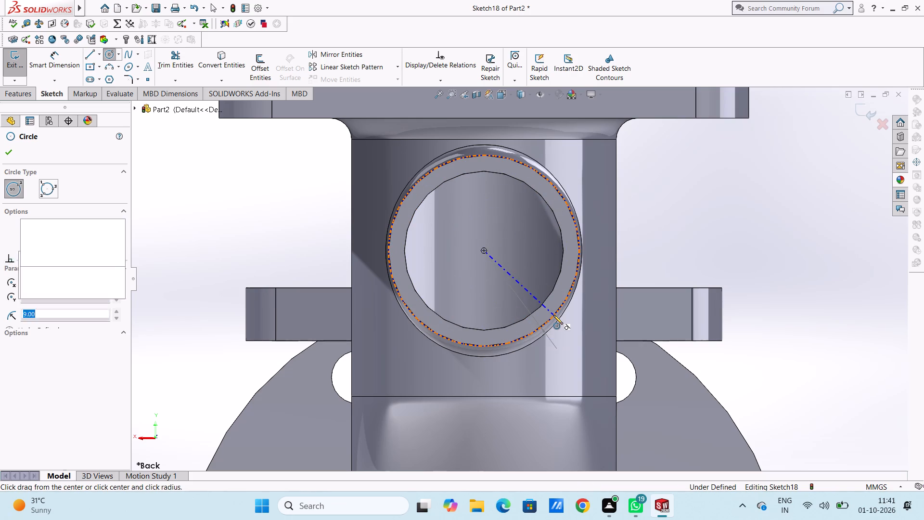
{"action": "key", "text": "Escape"}
{"action": "key", "text": "Escape"}
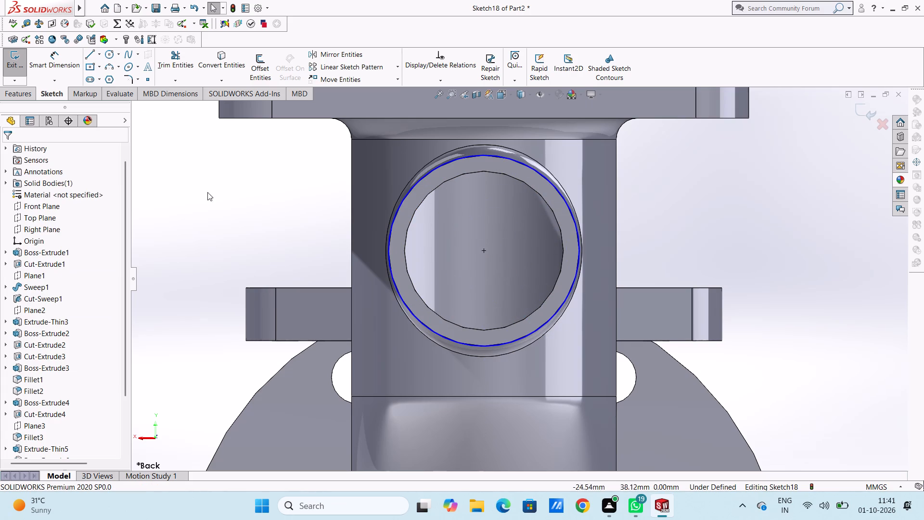
Add a diameter dimension to the circle sketched on the outer edge of the side branch's end face.
{"action": "left_click", "coordinate": [59, 69]}
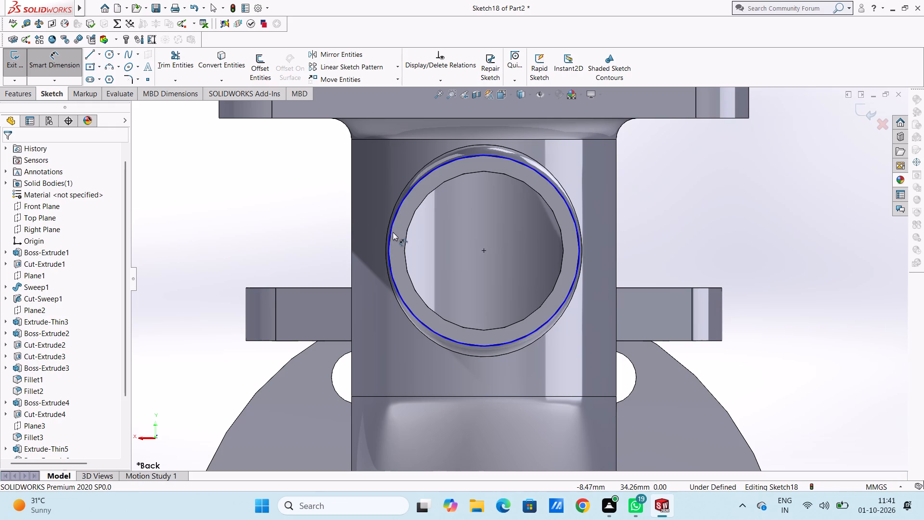
{"action": "left_click", "coordinate": [392, 232]}
{"action": "scroll", "coordinate": [306, 210], "scroll_direction": "up", "scroll_amount": 3}
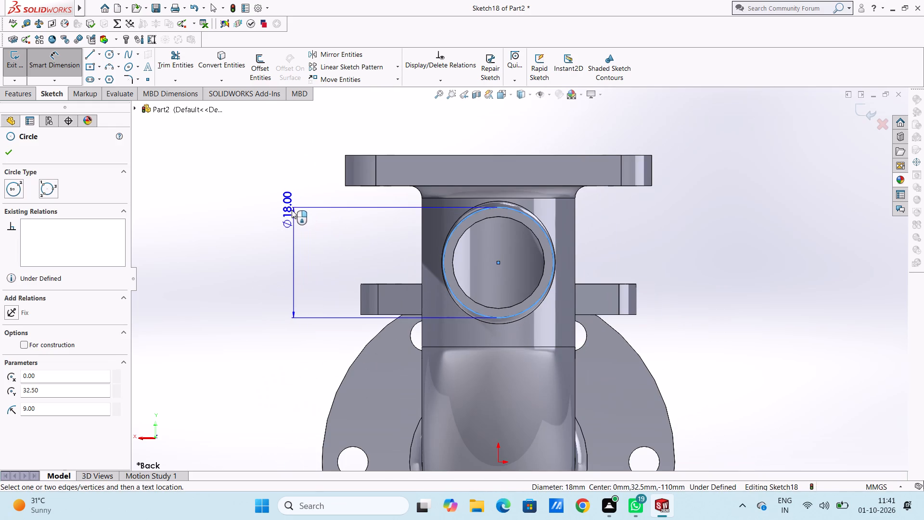
{"action": "left_click", "coordinate": [271, 153]}
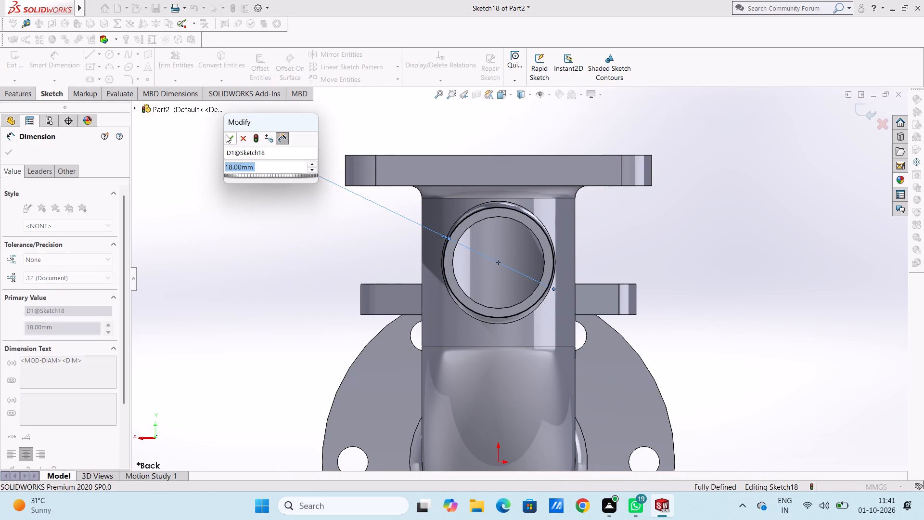
{"action": "left_click", "coordinate": [226, 134]}
{"action": "left_click", "coordinate": [227, 214]}
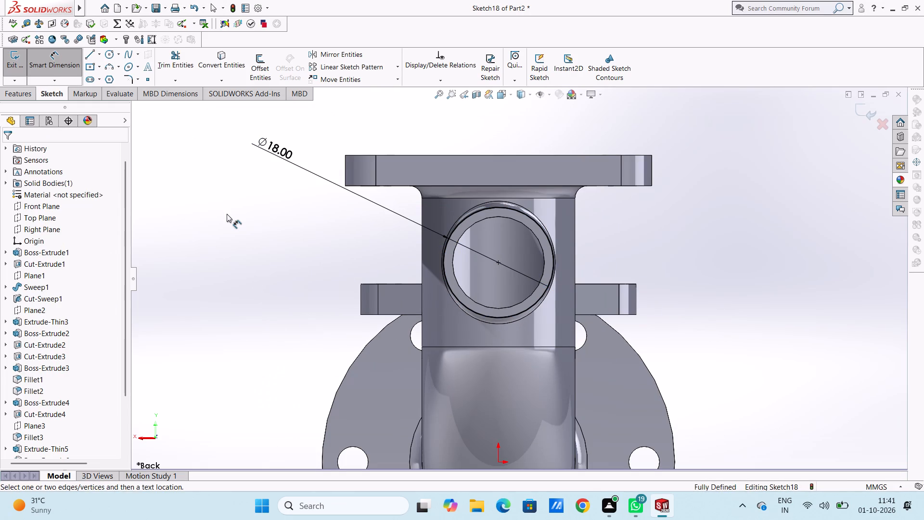
{"action": "key", "text": "Escape"}
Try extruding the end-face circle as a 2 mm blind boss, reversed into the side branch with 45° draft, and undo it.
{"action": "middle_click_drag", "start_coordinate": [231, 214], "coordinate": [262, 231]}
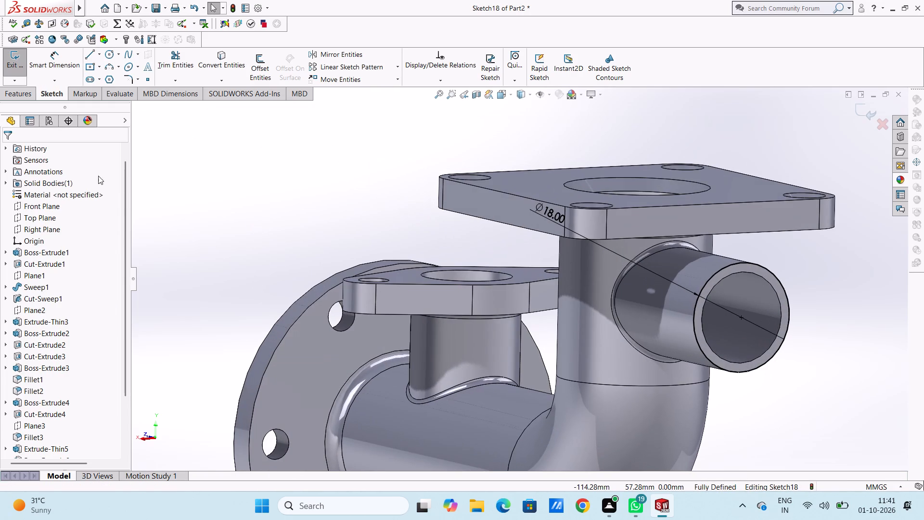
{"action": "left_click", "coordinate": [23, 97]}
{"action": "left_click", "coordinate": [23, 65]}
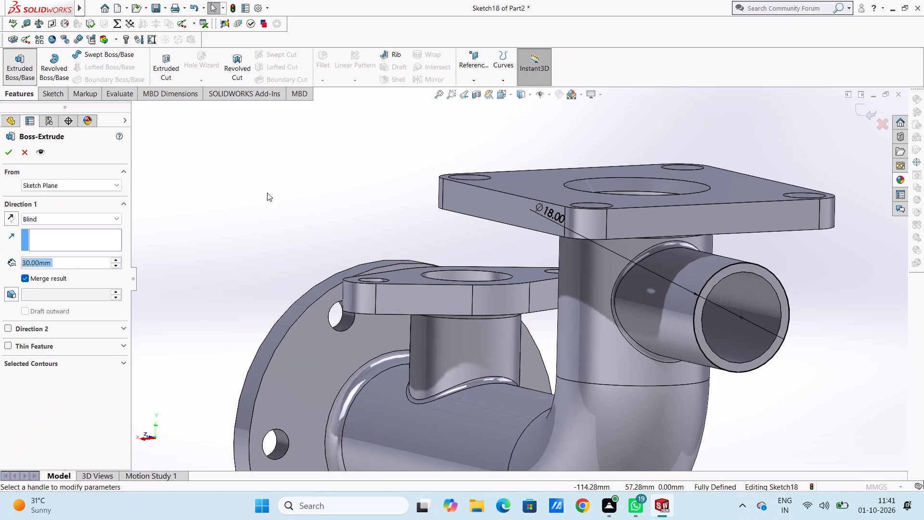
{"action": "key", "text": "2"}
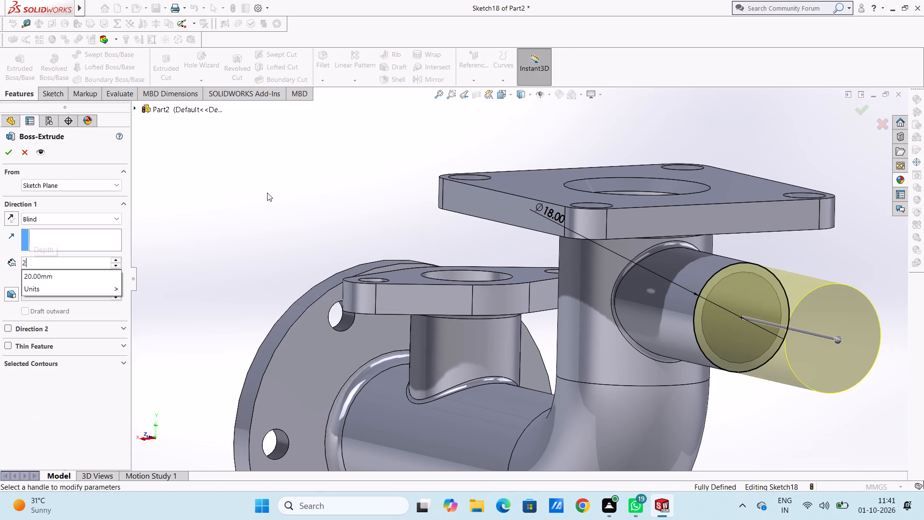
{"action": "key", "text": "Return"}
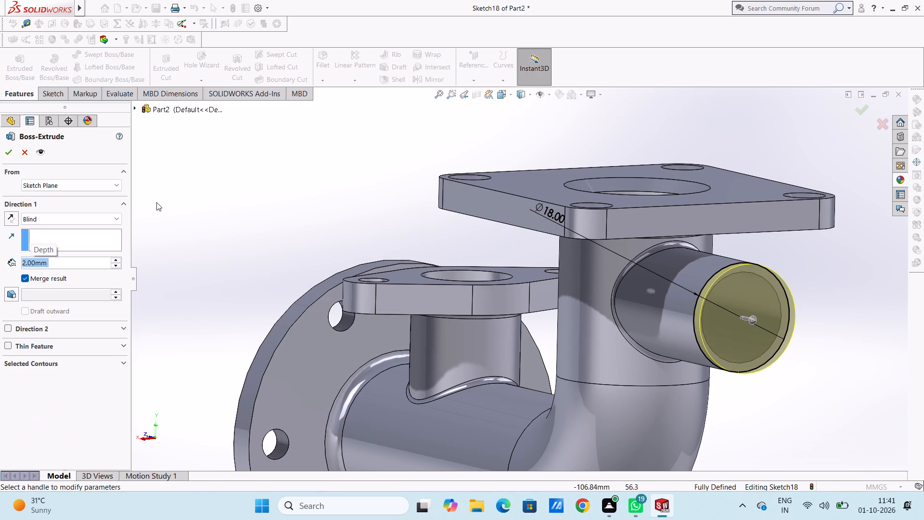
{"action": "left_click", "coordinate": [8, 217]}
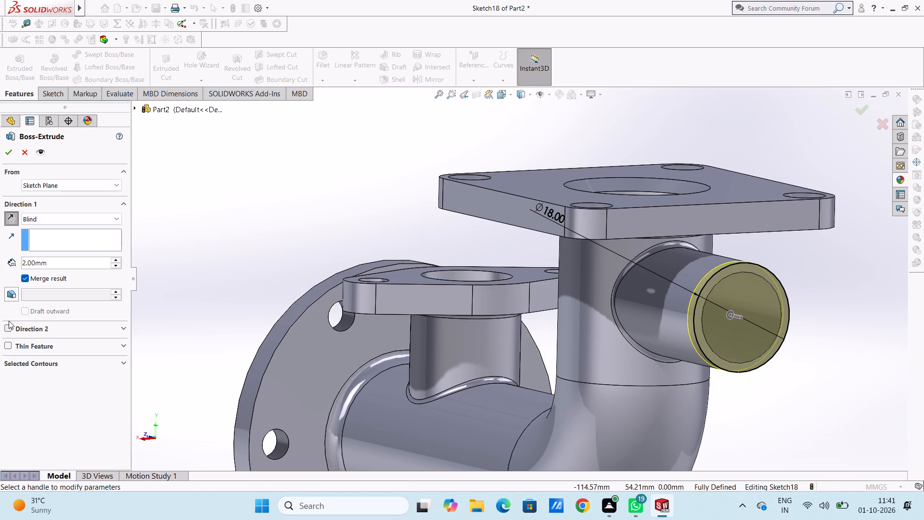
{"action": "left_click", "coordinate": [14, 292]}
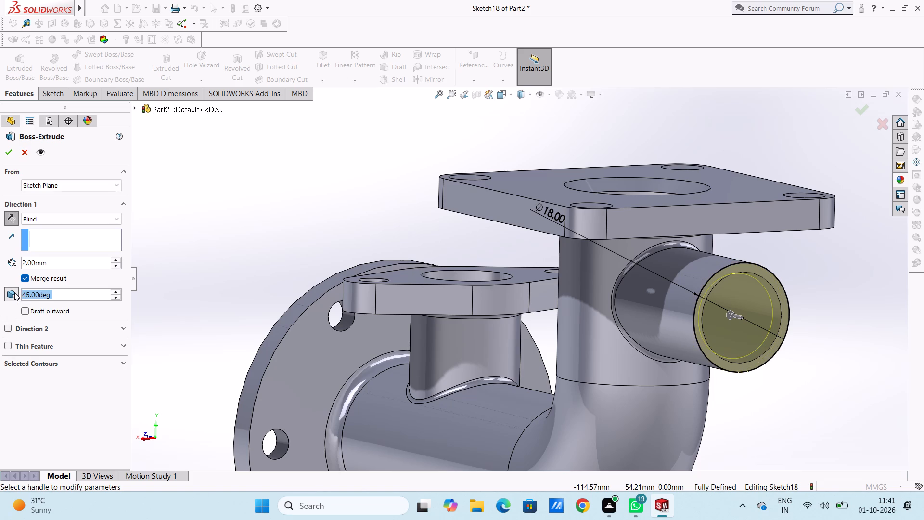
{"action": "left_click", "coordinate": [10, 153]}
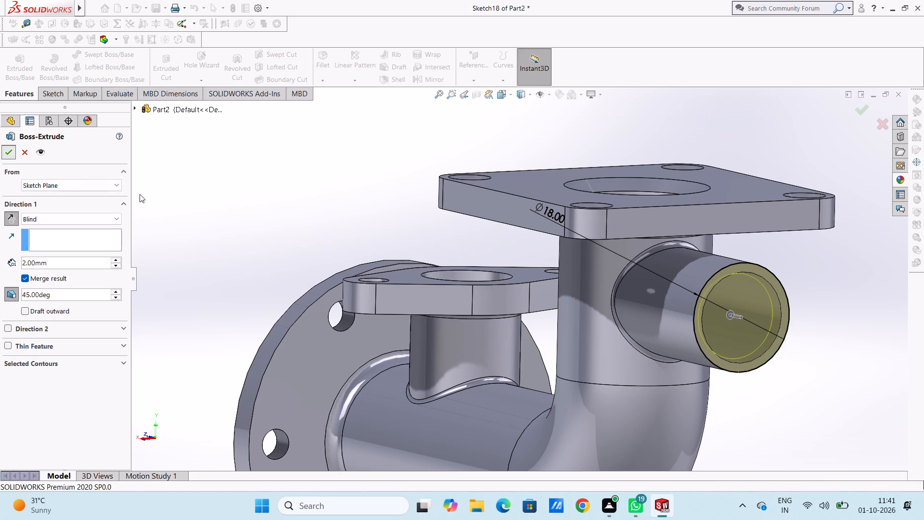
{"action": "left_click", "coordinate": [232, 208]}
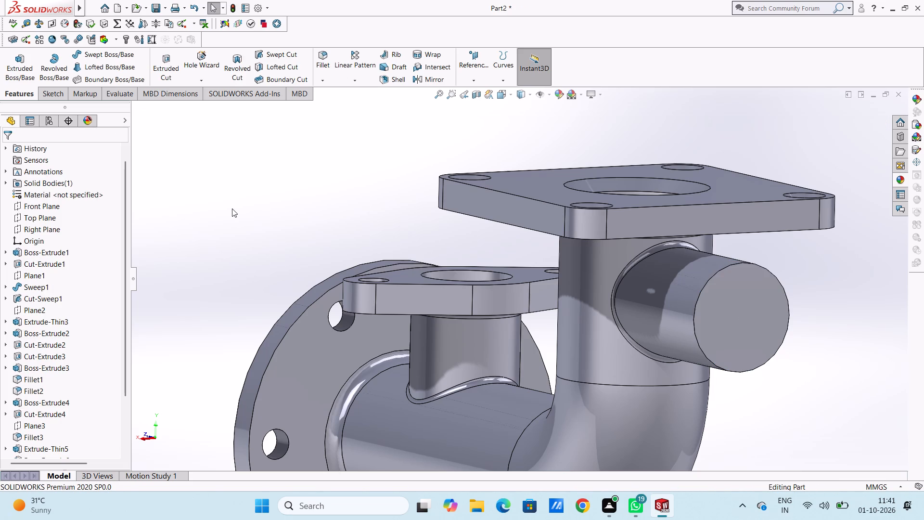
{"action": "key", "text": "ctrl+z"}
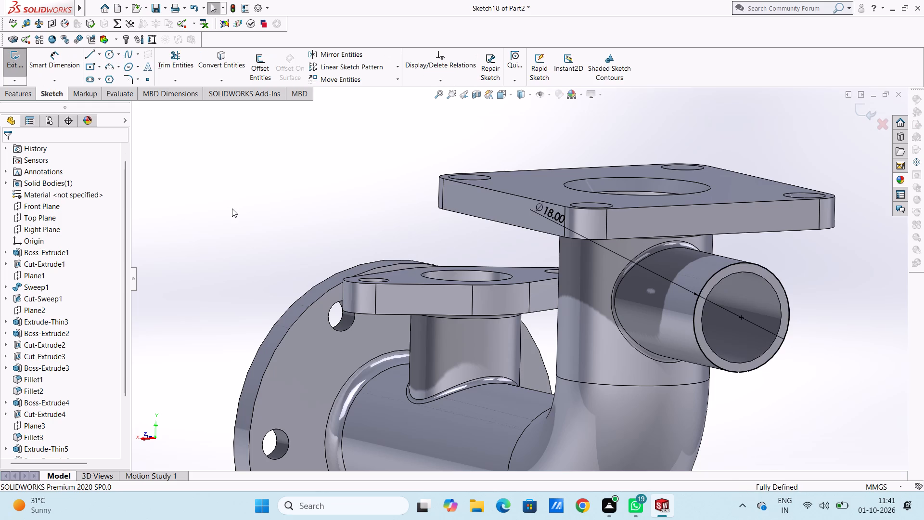
Cut the 18 mm circle 2 mm deep into the side branch's end face as a blind extruded cut with 45° draft.
{"action": "left_click", "coordinate": [10, 92]}
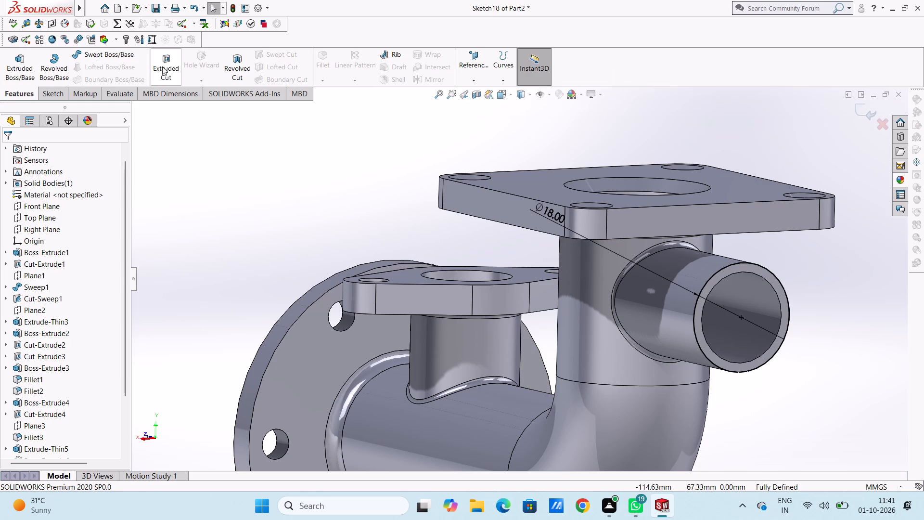
{"action": "left_click", "coordinate": [165, 63]}
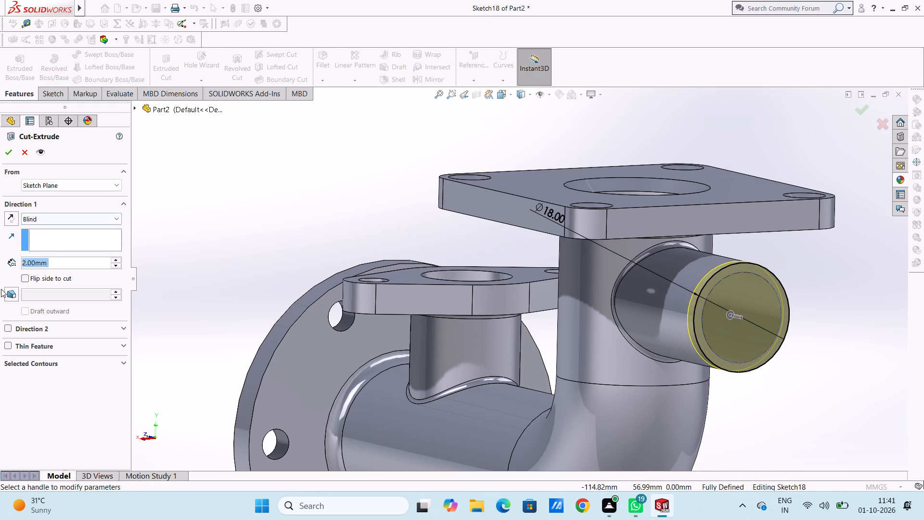
{"action": "left_click", "coordinate": [11, 296]}
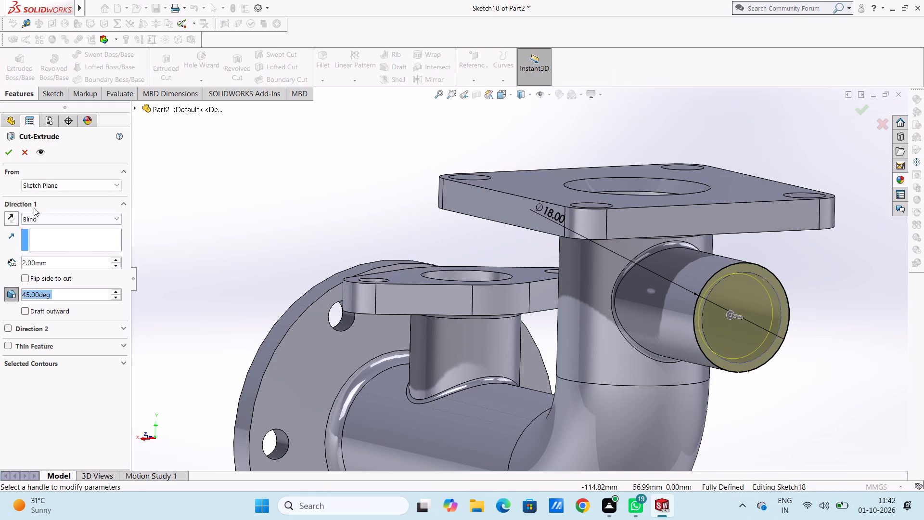
{"action": "left_click", "coordinate": [13, 153]}
{"action": "left_click", "coordinate": [192, 192]}
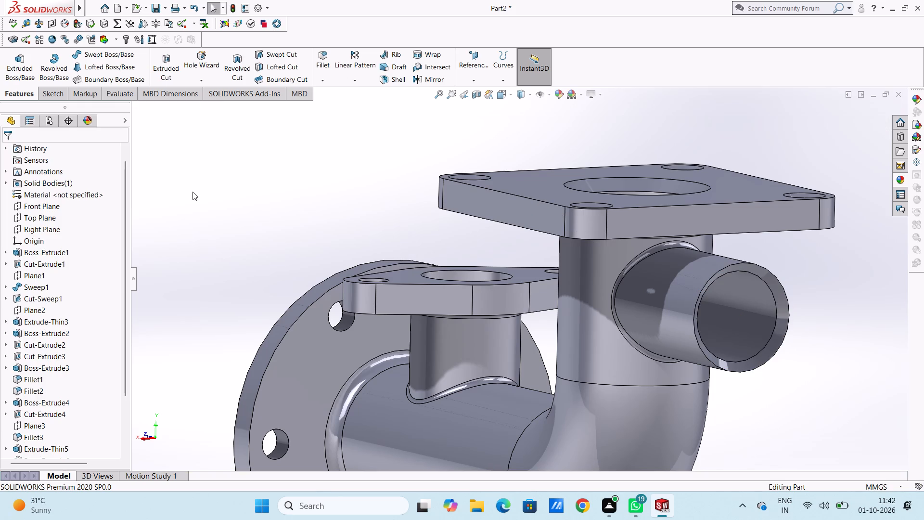
Examine the tapered cut at the side branch's mouth and the surrounding pipe and flanges from several angles.
{"action": "scroll", "coordinate": [194, 192], "scroll_direction": "up", "scroll_amount": 1}
{"action": "scroll", "coordinate": [264, 201], "scroll_direction": "up", "scroll_amount": 1}
{"action": "middle_click_drag", "start_coordinate": [264, 201], "coordinate": [231, 197]}
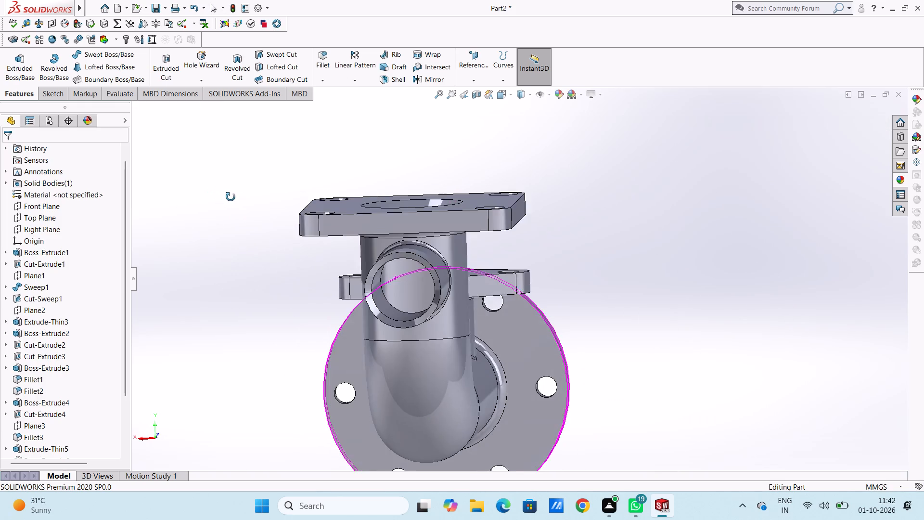
{"action": "middle_click_drag", "start_coordinate": [231, 197], "coordinate": [276, 194]}
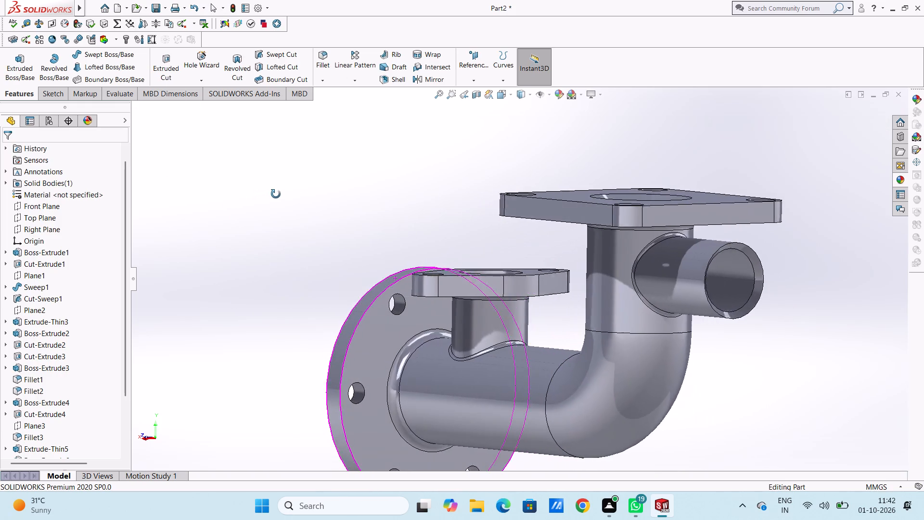
{"action": "middle_click_drag", "start_coordinate": [276, 194], "coordinate": [281, 197]}
{"action": "scroll", "coordinate": [281, 197], "scroll_direction": "up", "scroll_amount": 2}
{"action": "middle_click_drag", "start_coordinate": [292, 210], "coordinate": [334, 211]}
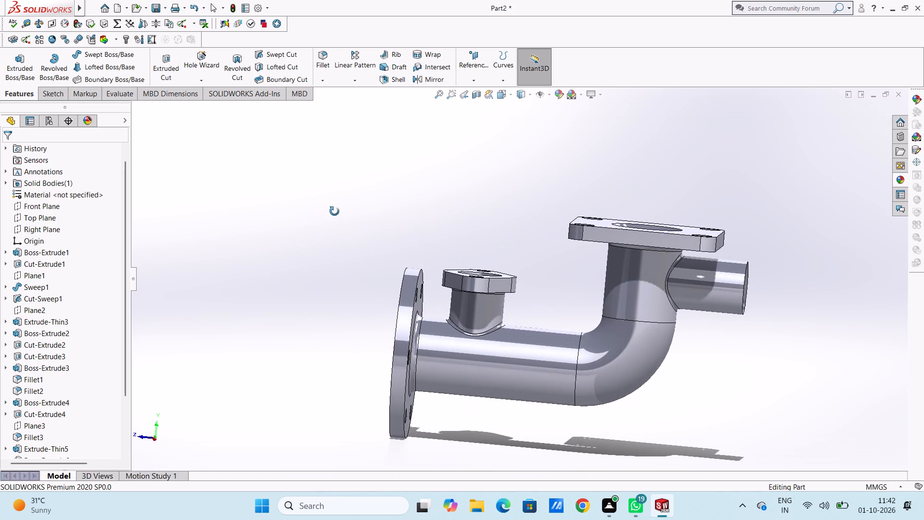
{"action": "middle_click_drag", "start_coordinate": [334, 211], "coordinate": [335, 211]}
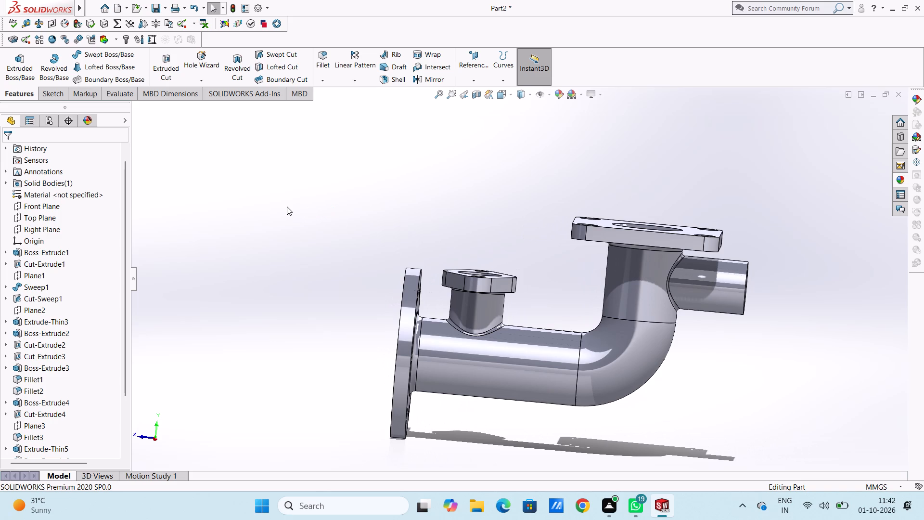
Inspect the pipe and branch bores in a temporary section view rotated about 270° and 180° from the Front Plane, and close it without keeping it.
{"action": "key", "text": "ctrl+2"}
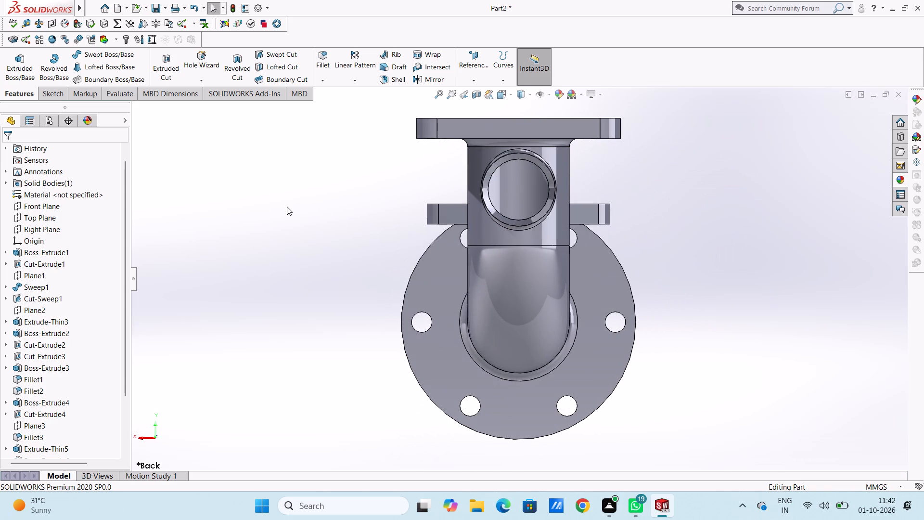
{"action": "key", "text": "ctrl+2"}
{"action": "key", "text": "ctrl+4"}
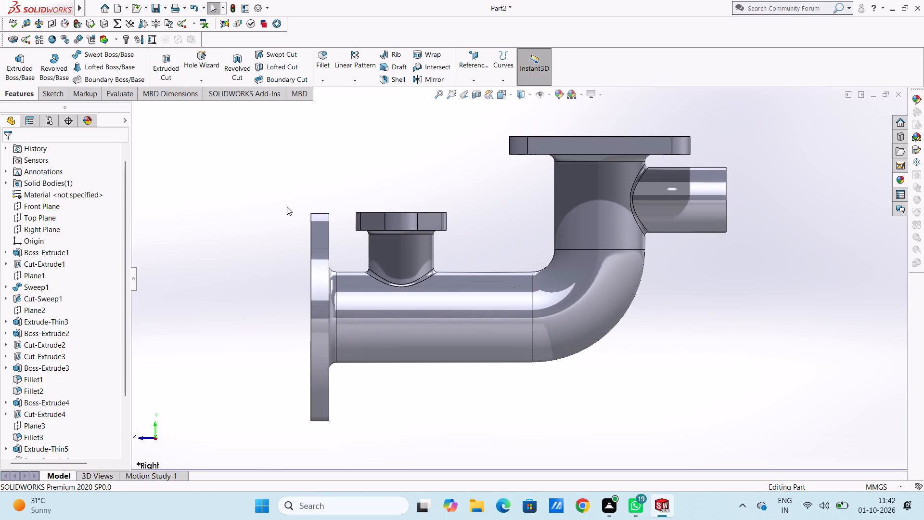
{"action": "scroll", "coordinate": [287, 207], "scroll_direction": "up", "scroll_amount": 2}
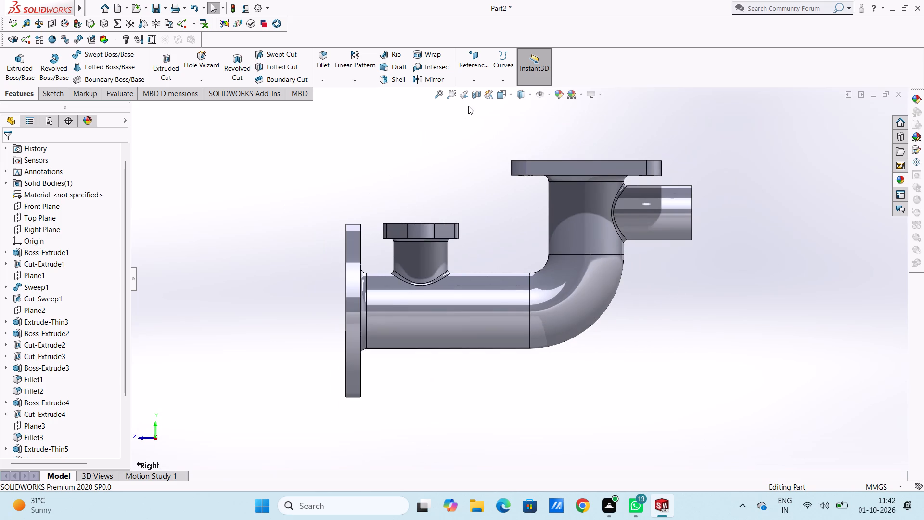
{"action": "left_click", "coordinate": [475, 95]}
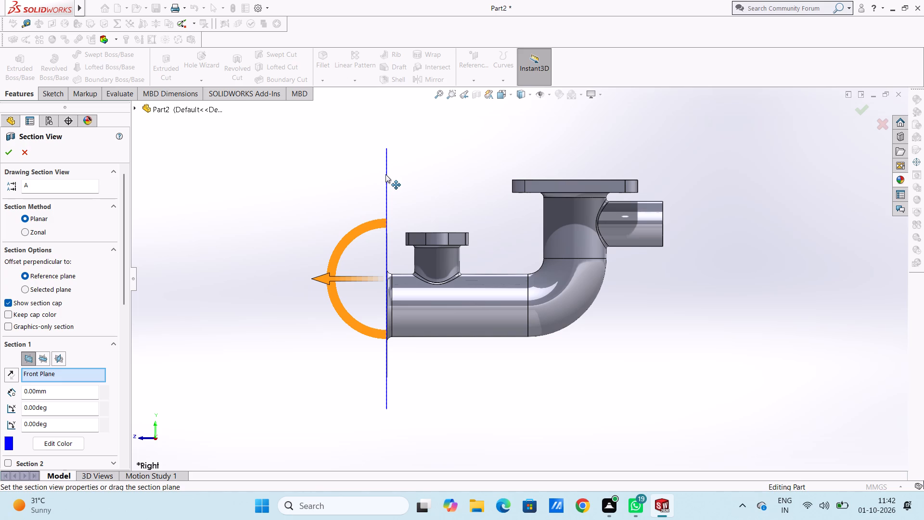
{"action": "left_click_drag", "start_coordinate": [386, 175], "coordinate": [399, 175]}
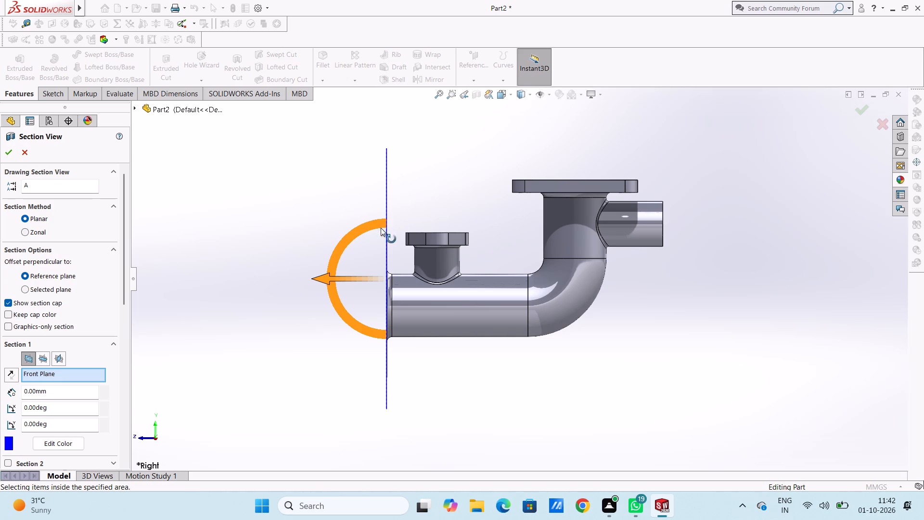
{"action": "middle_click_drag", "start_coordinate": [354, 203], "coordinate": [356, 231]}
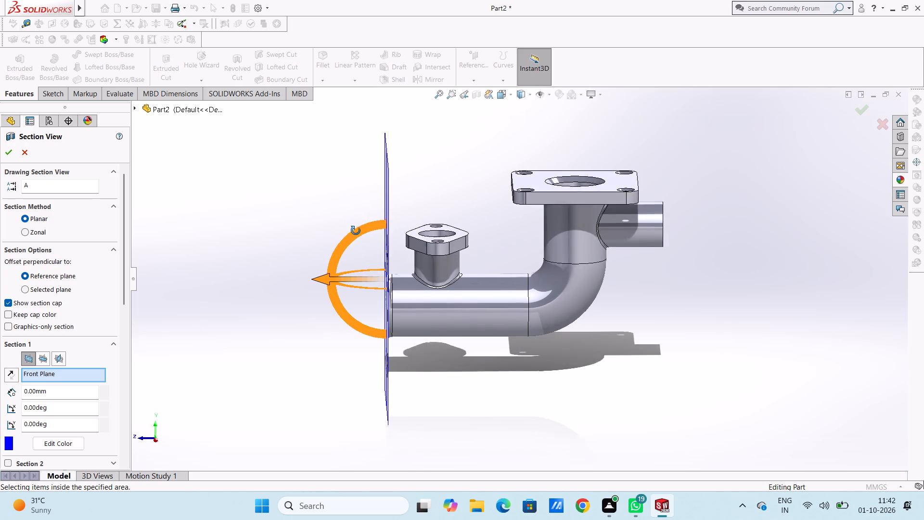
{"action": "middle_click_drag", "start_coordinate": [356, 231], "coordinate": [358, 238]}
{"action": "left_click_drag", "start_coordinate": [363, 291], "coordinate": [405, 295]}
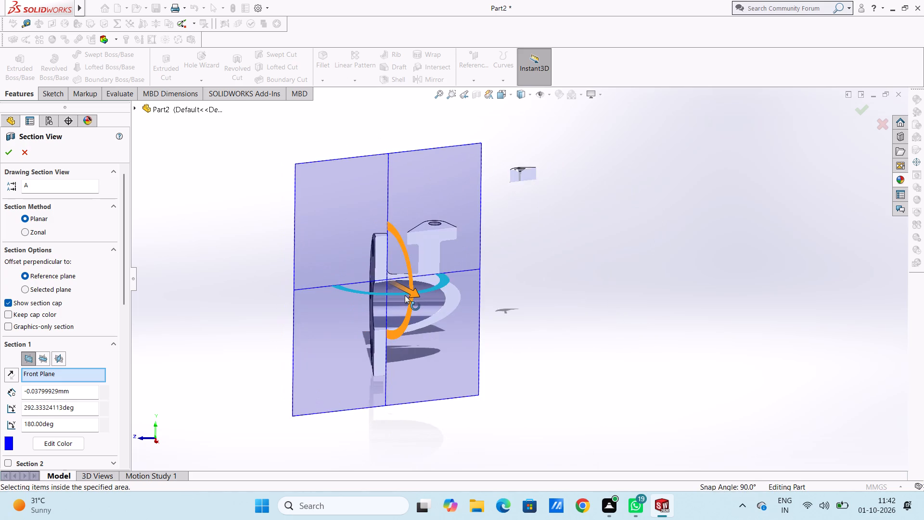
{"action": "left_click_drag", "start_coordinate": [405, 295], "coordinate": [396, 297]}
{"action": "middle_click_drag", "start_coordinate": [255, 249], "coordinate": [257, 210]}
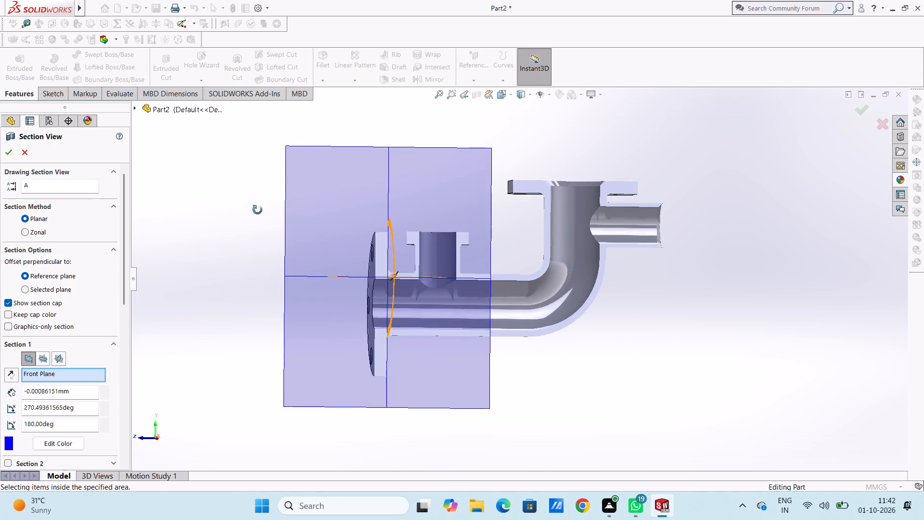
{"action": "middle_click_drag", "start_coordinate": [257, 210], "coordinate": [249, 220]}
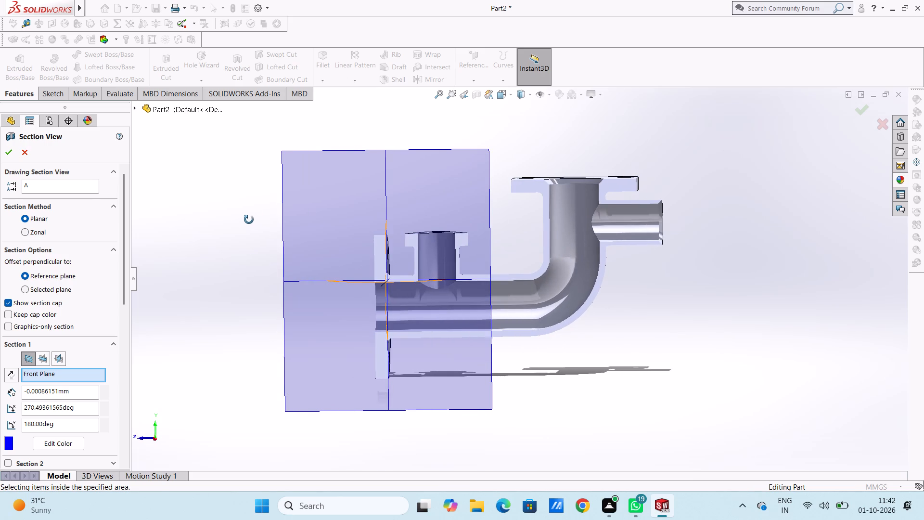
{"action": "middle_click_drag", "start_coordinate": [249, 220], "coordinate": [254, 209]}
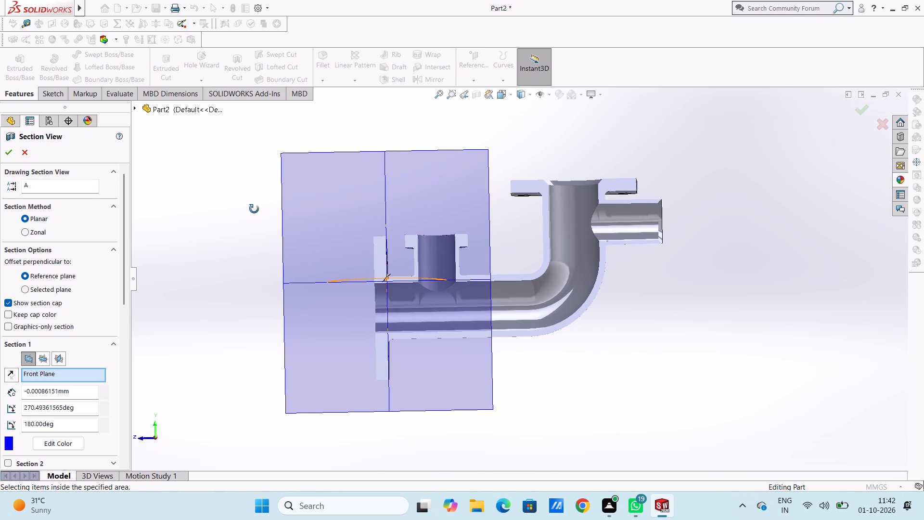
{"action": "middle_click_drag", "start_coordinate": [254, 209], "coordinate": [244, 212]}
{"action": "middle_click", "coordinate": [244, 212]}
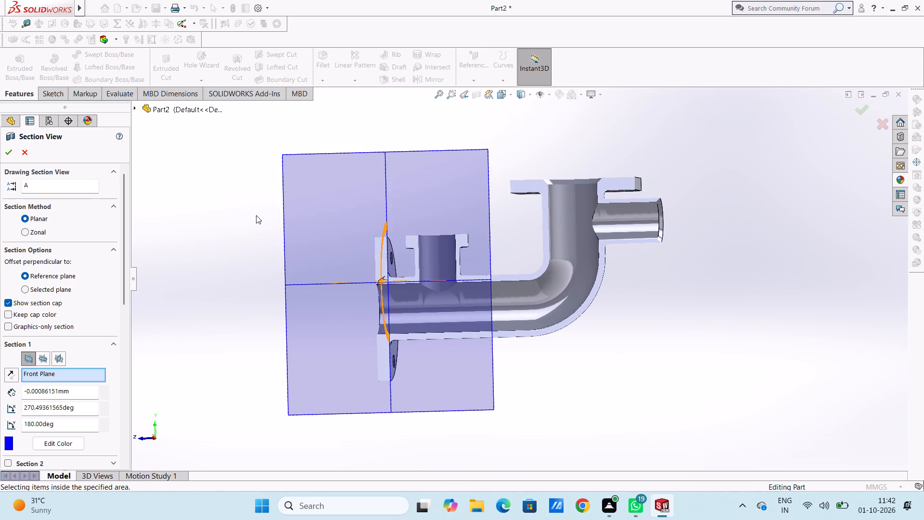
{"action": "middle_click", "coordinate": [257, 215]}
{"action": "middle_click_drag", "start_coordinate": [272, 201], "coordinate": [277, 201]}
{"action": "middle_click_drag", "start_coordinate": [244, 222], "coordinate": [242, 199]}
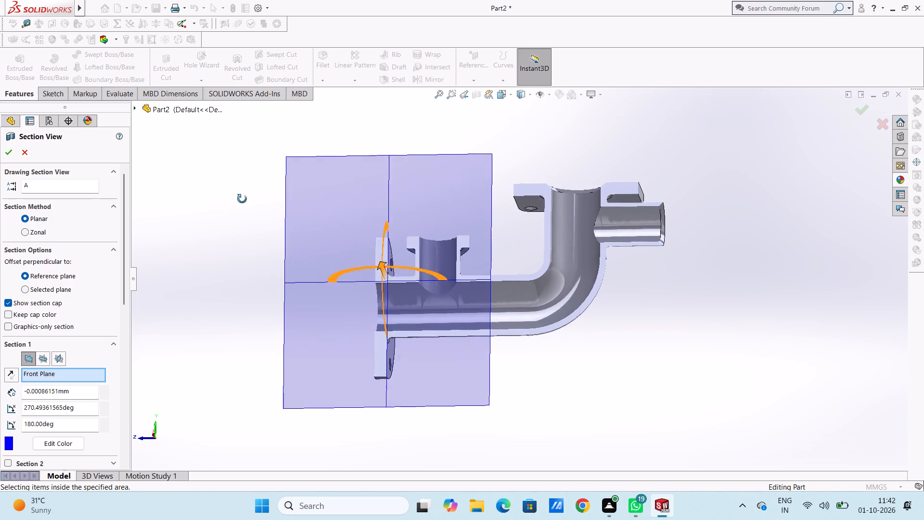
{"action": "middle_click_drag", "start_coordinate": [242, 199], "coordinate": [249, 207]}
{"action": "middle_click_drag", "start_coordinate": [248, 209], "coordinate": [241, 210]}
{"action": "middle_click_drag", "start_coordinate": [244, 225], "coordinate": [258, 261]}
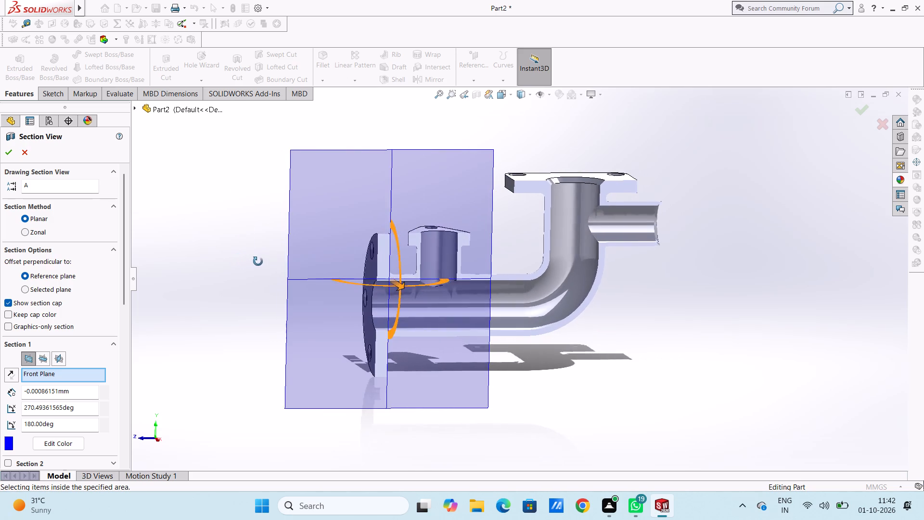
{"action": "middle_click_drag", "start_coordinate": [258, 261], "coordinate": [252, 250]}
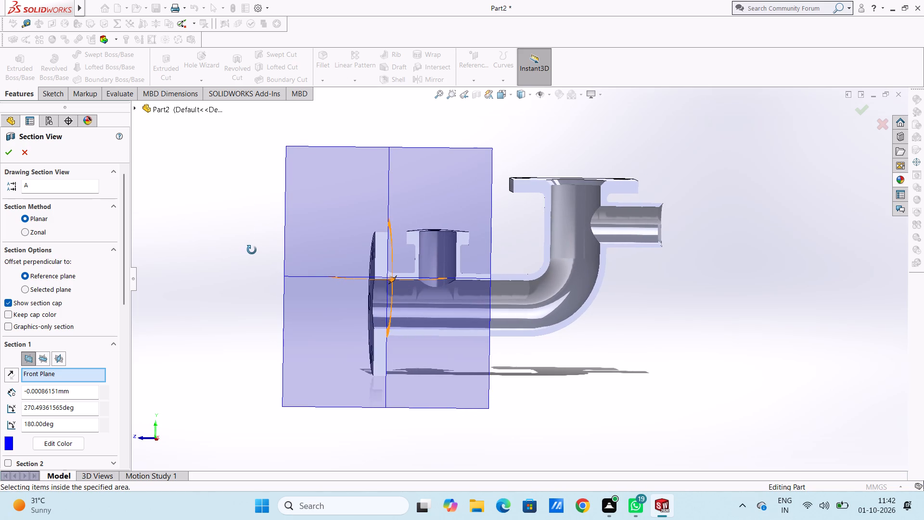
{"action": "middle_click_drag", "start_coordinate": [252, 250], "coordinate": [244, 249]}
{"action": "key", "text": "Escape"}
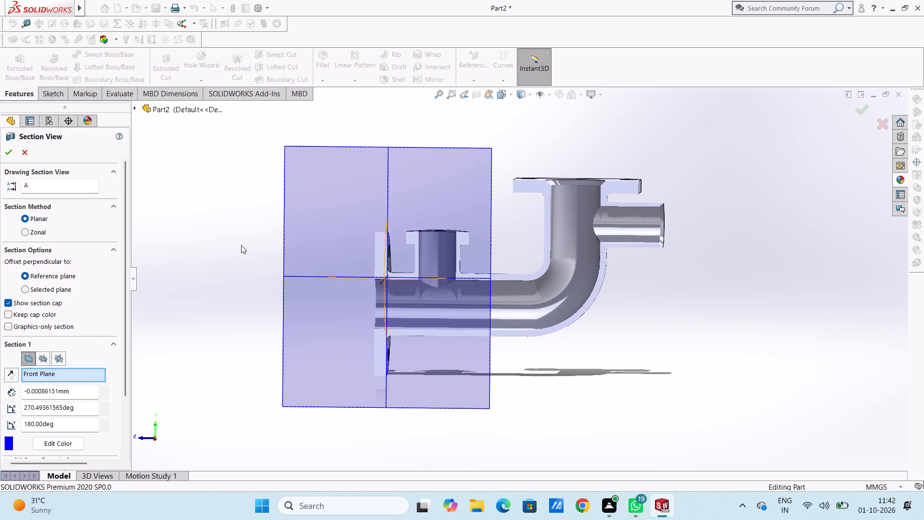
{"action": "key", "text": "Escape"}
{"action": "key", "text": "Escape"}
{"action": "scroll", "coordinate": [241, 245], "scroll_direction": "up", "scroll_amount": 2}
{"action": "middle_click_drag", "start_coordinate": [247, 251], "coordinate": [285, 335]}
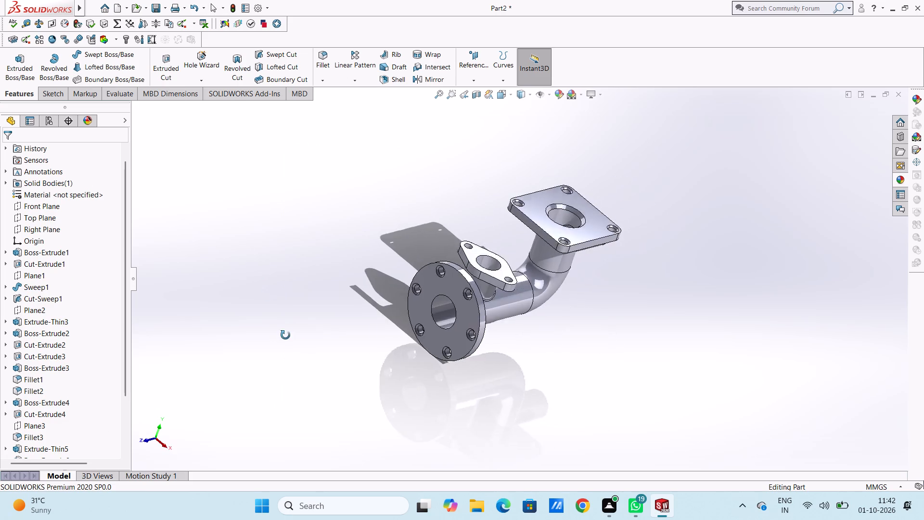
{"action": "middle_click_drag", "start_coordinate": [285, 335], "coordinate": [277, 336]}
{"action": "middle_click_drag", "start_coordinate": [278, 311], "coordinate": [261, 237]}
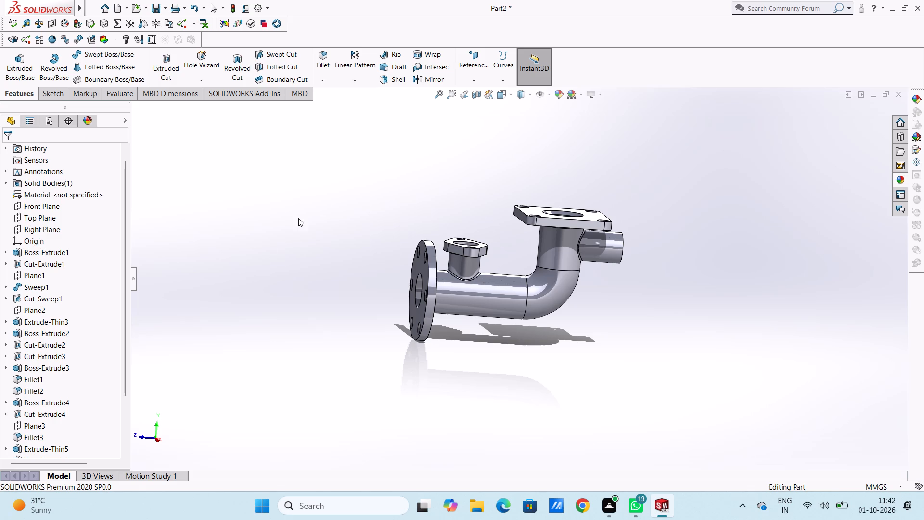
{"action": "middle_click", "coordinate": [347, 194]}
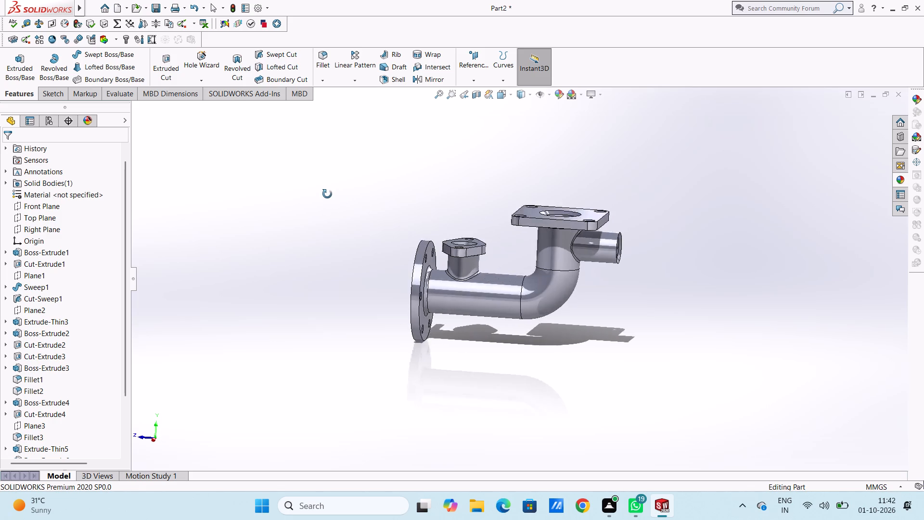
Examine the pipe elbow, its side branch and the three flanges from several angles.
{"action": "scroll", "coordinate": [320, 193], "scroll_direction": "down", "scroll_amount": 1}
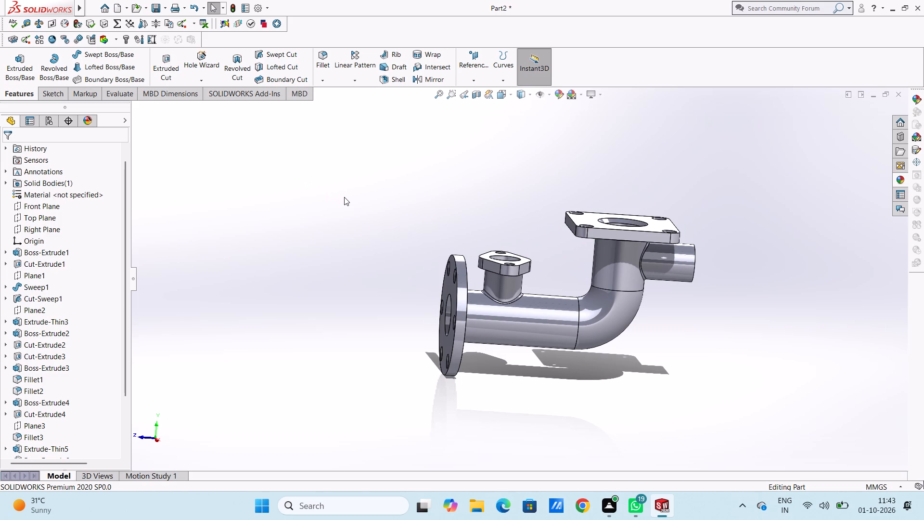
{"action": "middle_click_drag", "start_coordinate": [410, 226], "coordinate": [374, 201]}
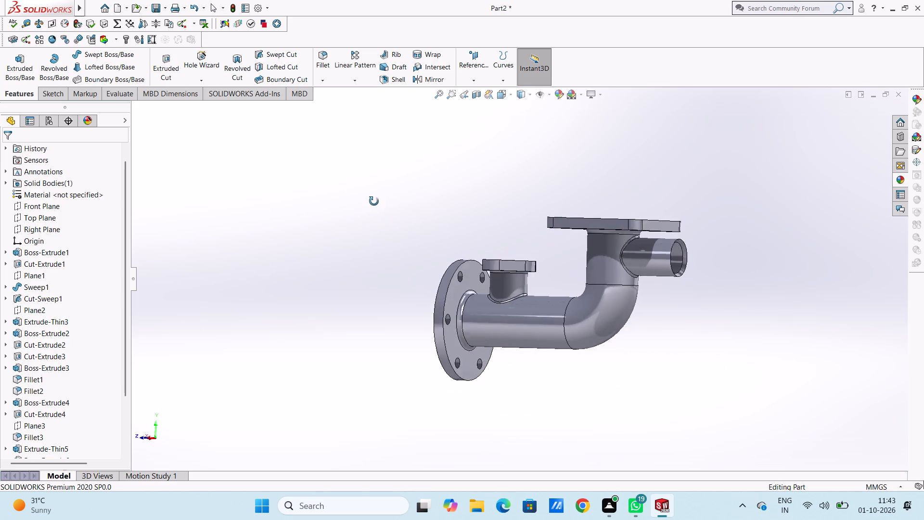
{"action": "middle_click_drag", "start_coordinate": [374, 201], "coordinate": [399, 242]}
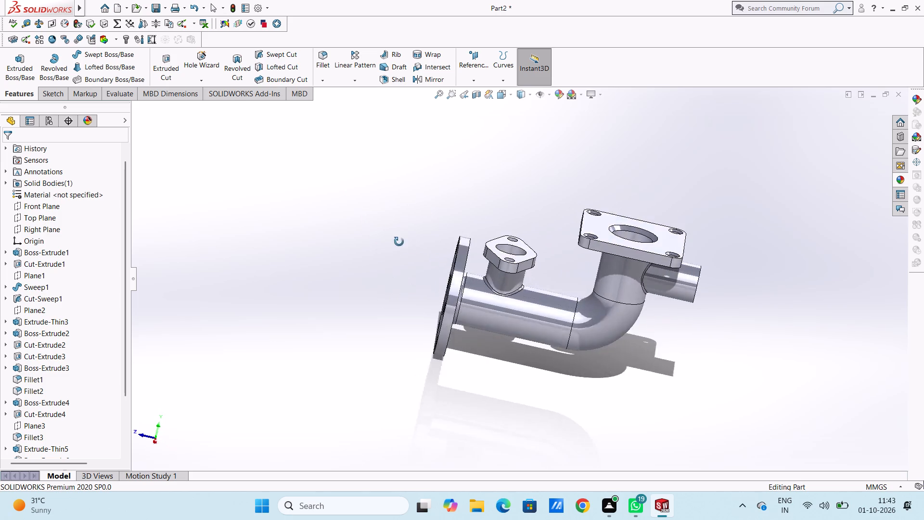
{"action": "middle_click_drag", "start_coordinate": [399, 242], "coordinate": [377, 216]}
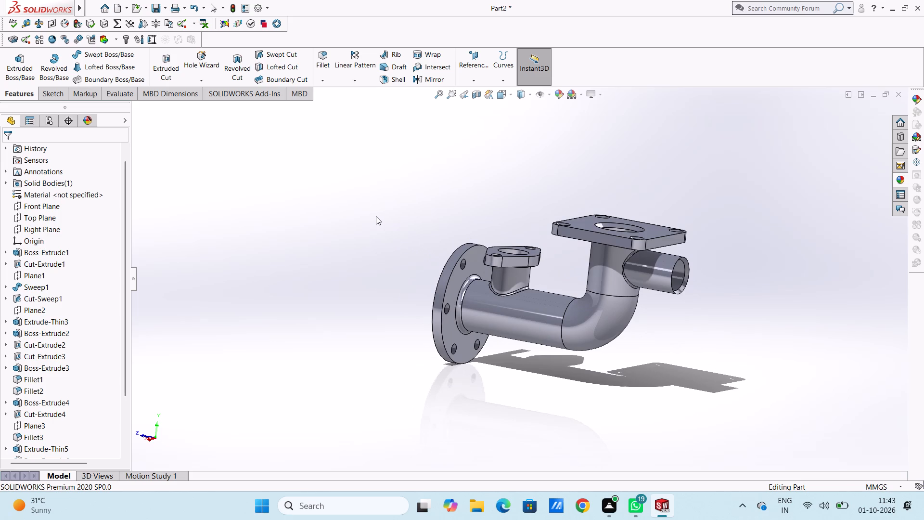
{"action": "middle_click_drag", "start_coordinate": [376, 216], "coordinate": [345, 207]}
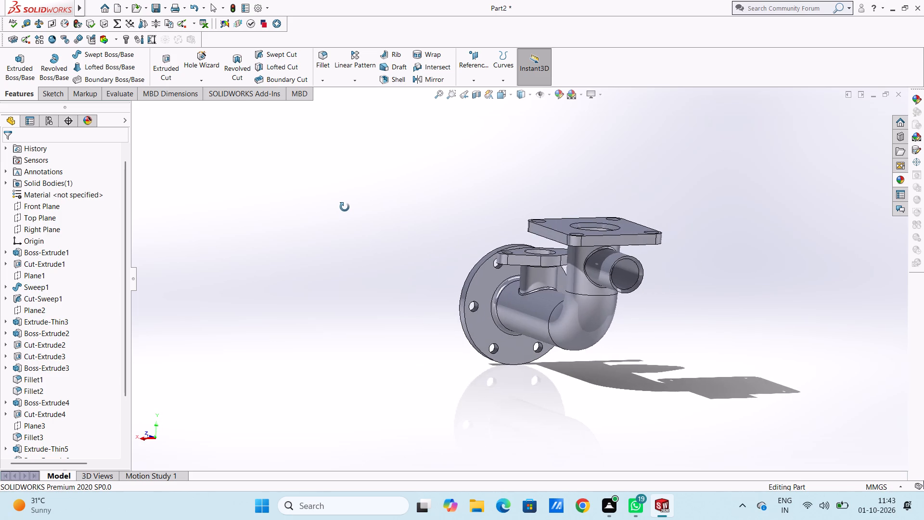
{"action": "middle_click_drag", "start_coordinate": [345, 207], "coordinate": [385, 214]}
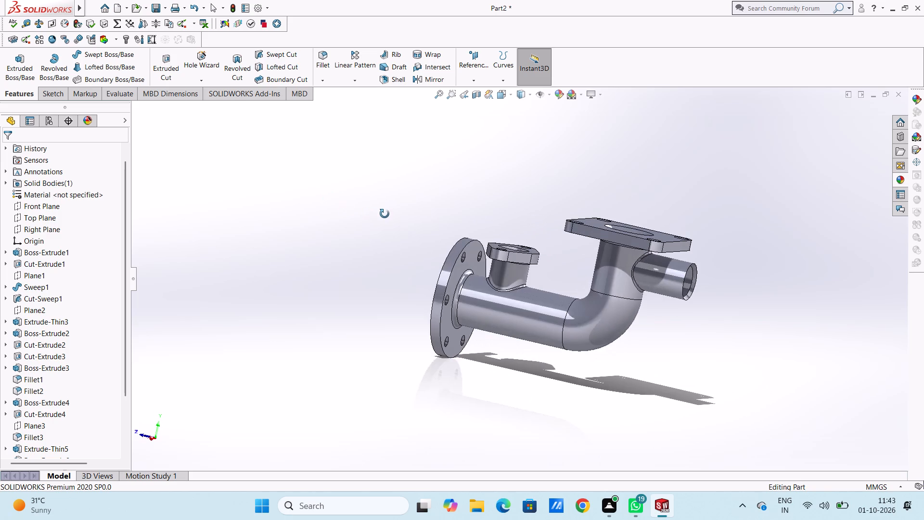
{"action": "middle_click_drag", "start_coordinate": [385, 214], "coordinate": [369, 215]}
{"action": "scroll", "coordinate": [376, 214], "scroll_direction": "down", "scroll_amount": 1}
{"action": "middle_click_drag", "start_coordinate": [369, 215], "coordinate": [380, 279]}
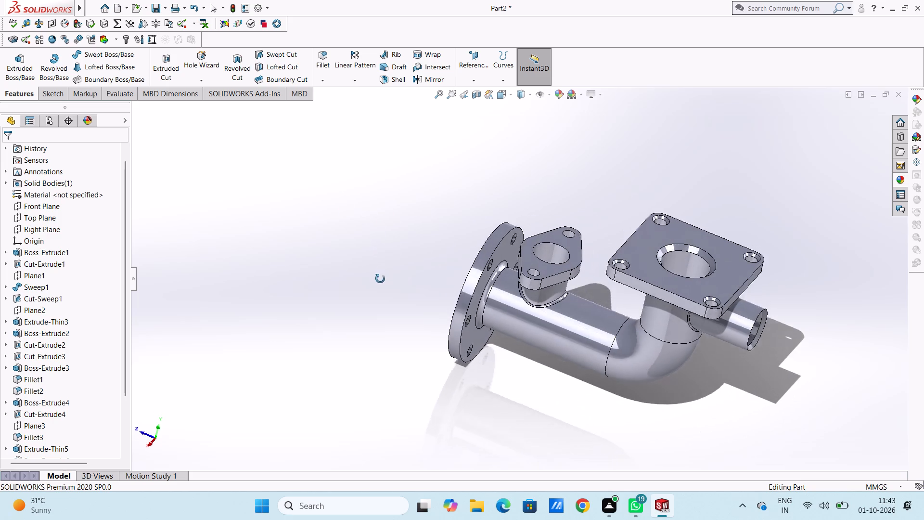
{"action": "middle_click_drag", "start_coordinate": [380, 279], "coordinate": [416, 248]}
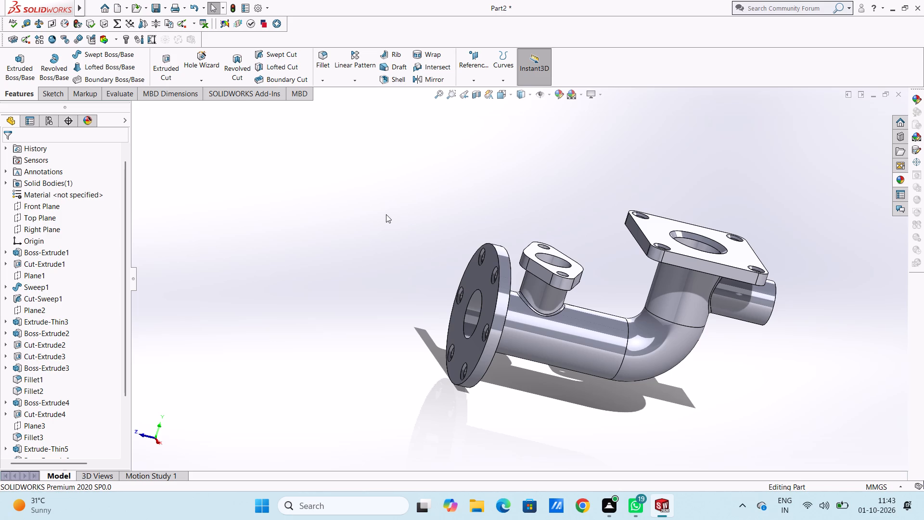
Sketch a circle of 11.5 mm radius centred on the origin on the round six-hole flange's outer face.
{"action": "key", "text": "ctrl+1"}
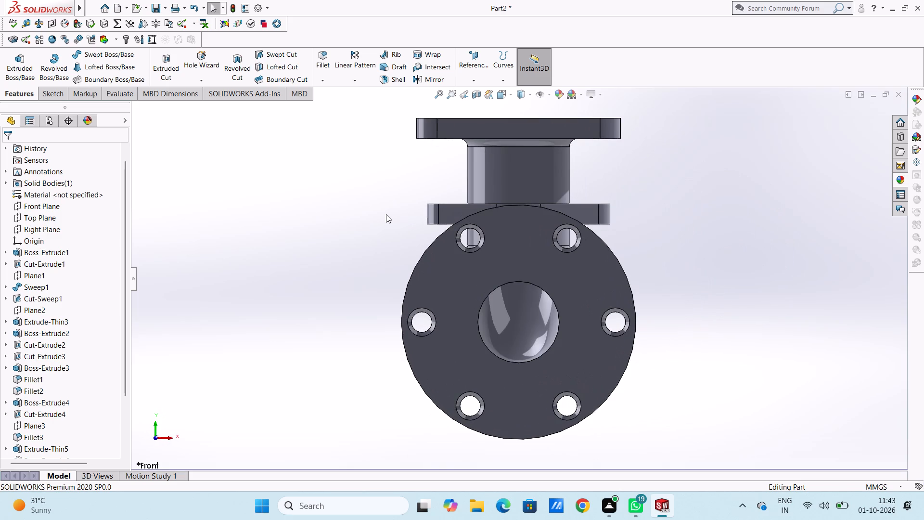
{"action": "left_click", "coordinate": [449, 296]}
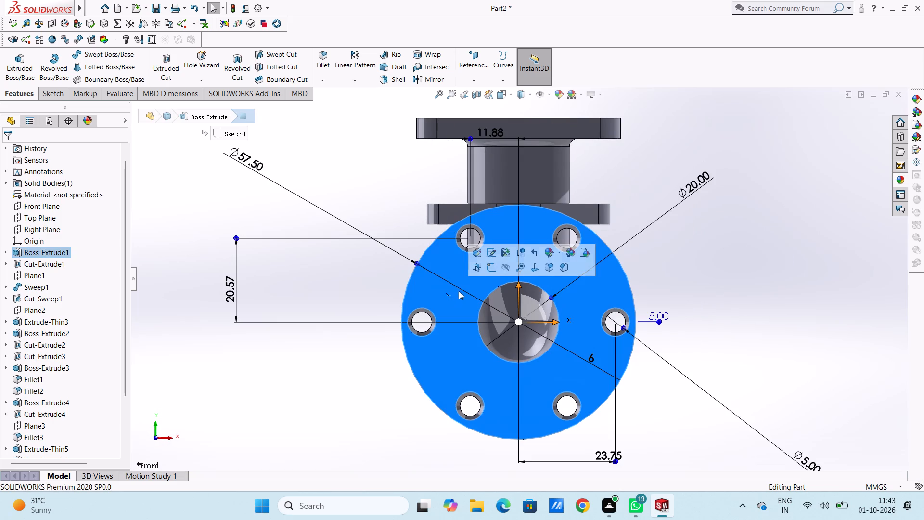
{"action": "left_click", "coordinate": [490, 270]}
{"action": "left_click", "coordinate": [395, 209]}
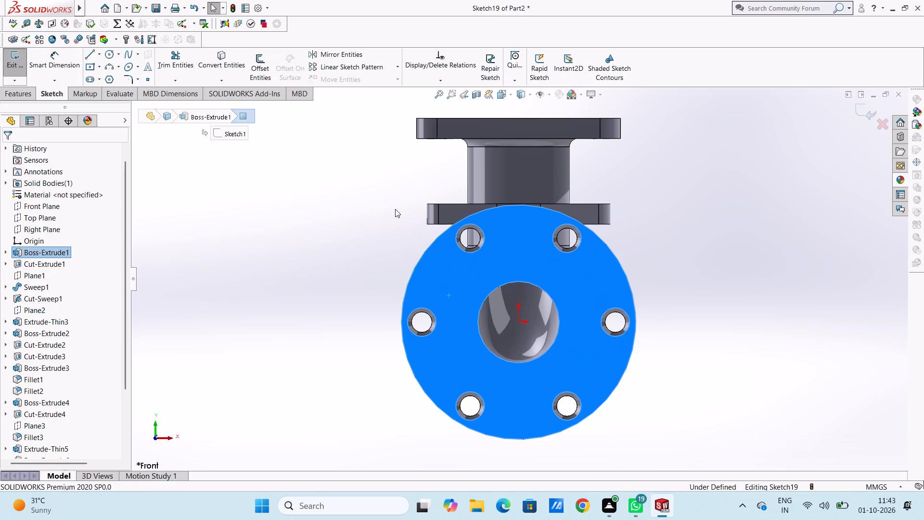
{"action": "left_click", "coordinate": [109, 56]}
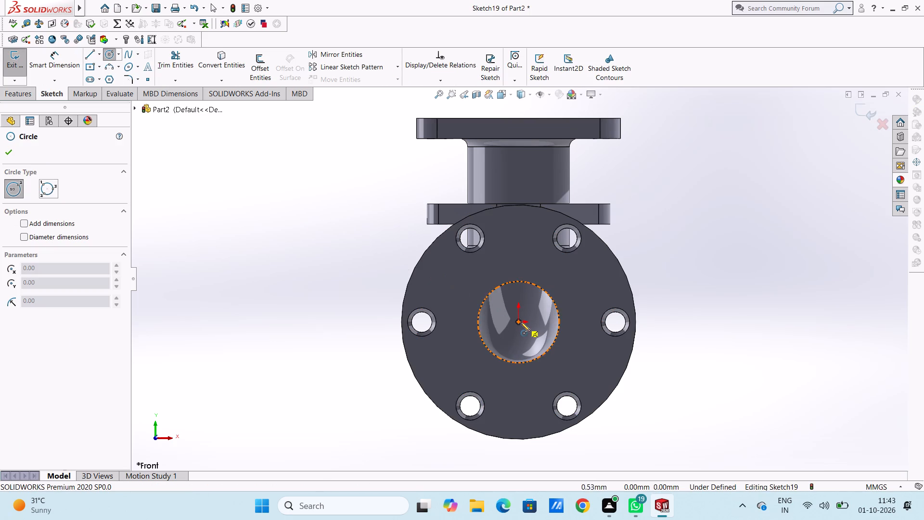
{"action": "left_click", "coordinate": [518, 322]}
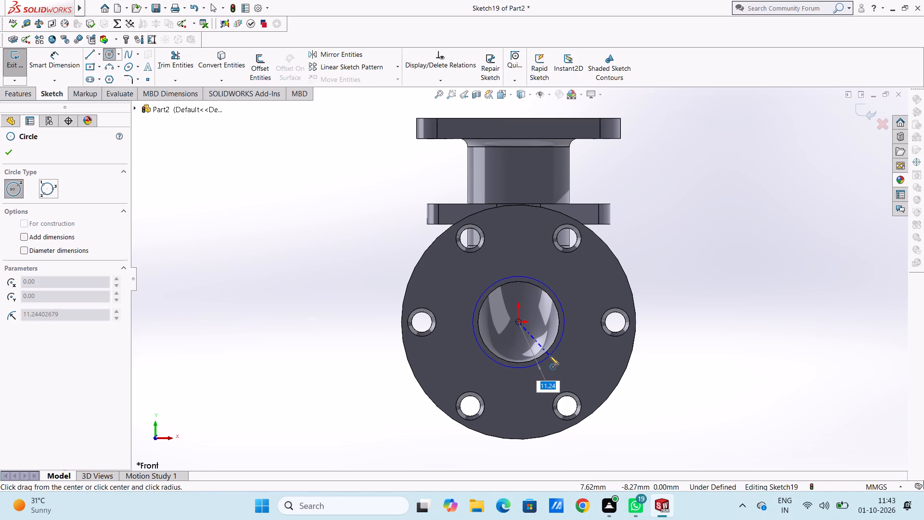
{"action": "type", "text": "11.5"}
{"action": "key", "text": "Return"}
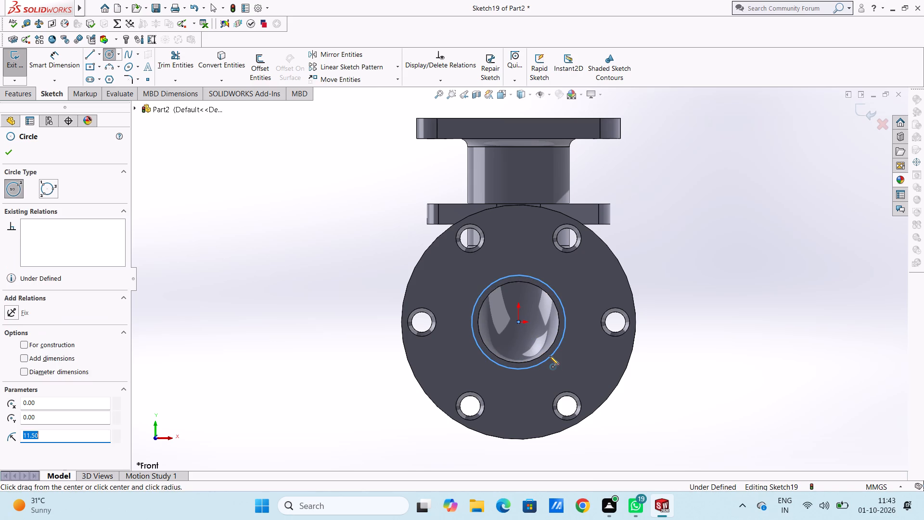
{"action": "key", "text": "Escape"}
{"action": "key", "text": "Escape"}
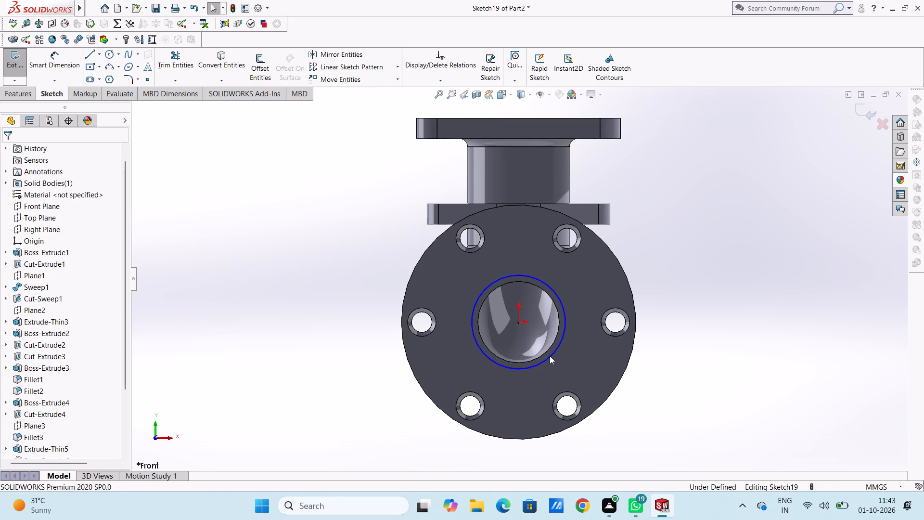
Dimension the diameter of the circle around the round flange's bore at 23 mm.
{"action": "scroll", "coordinate": [550, 356], "scroll_direction": "up", "scroll_amount": 3}
{"action": "left_click", "coordinate": [48, 64]}
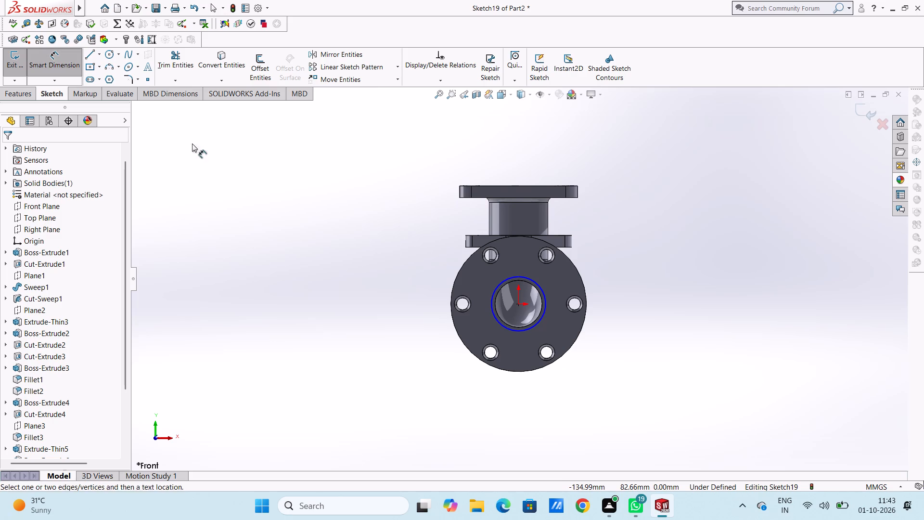
{"action": "left_click", "coordinate": [495, 291]}
{"action": "left_click", "coordinate": [352, 168]}
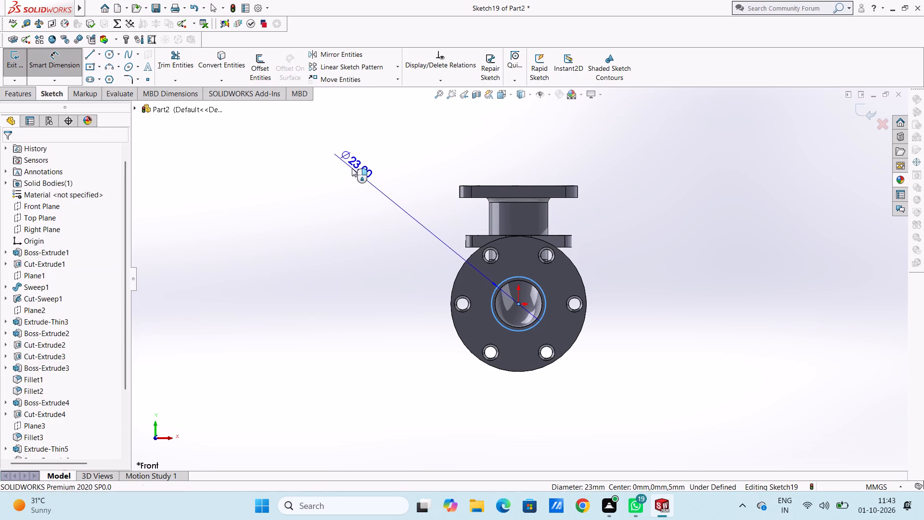
{"action": "left_click", "coordinate": [313, 152]}
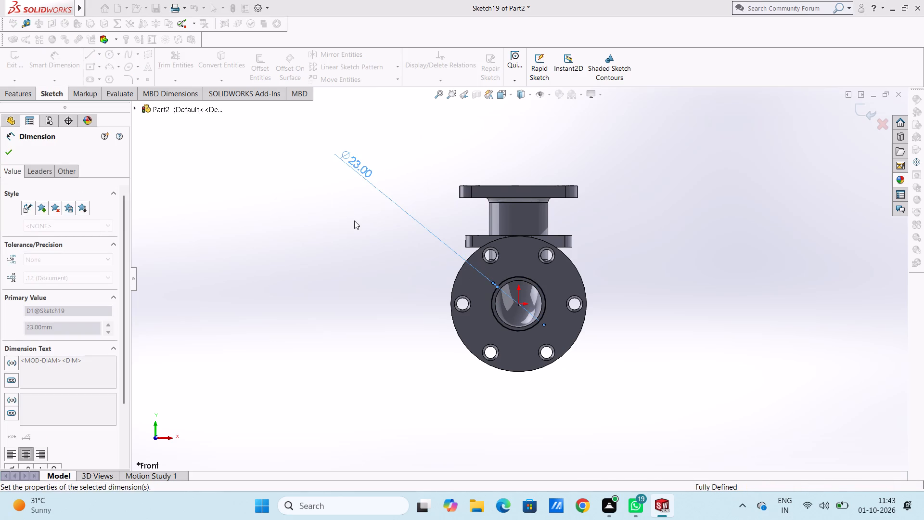
{"action": "left_click", "coordinate": [354, 221]}
{"action": "key", "text": "Escape"}
Cut the 23 mm circle 2 mm deep into the round flange as a blind extruded cut with 45° draft.
{"action": "middle_click_drag", "start_coordinate": [359, 221], "coordinate": [316, 234]}
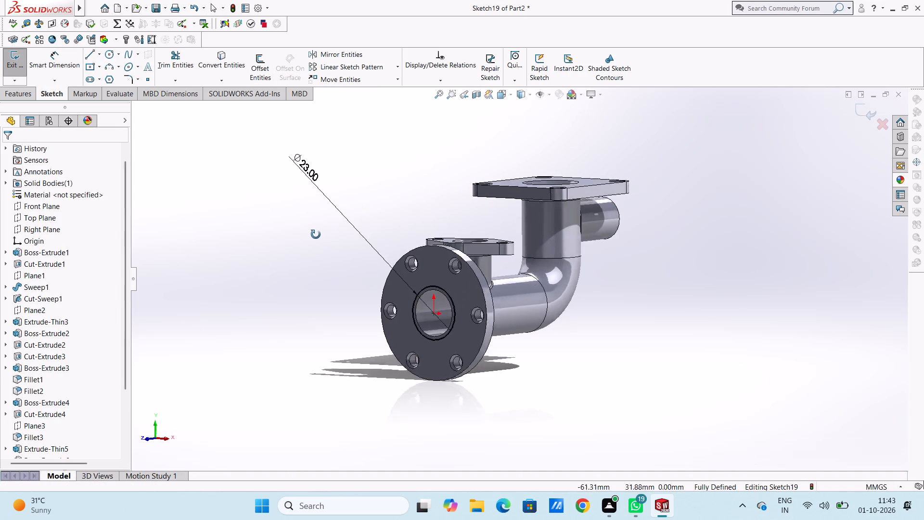
{"action": "middle_click_drag", "start_coordinate": [316, 234], "coordinate": [304, 239]}
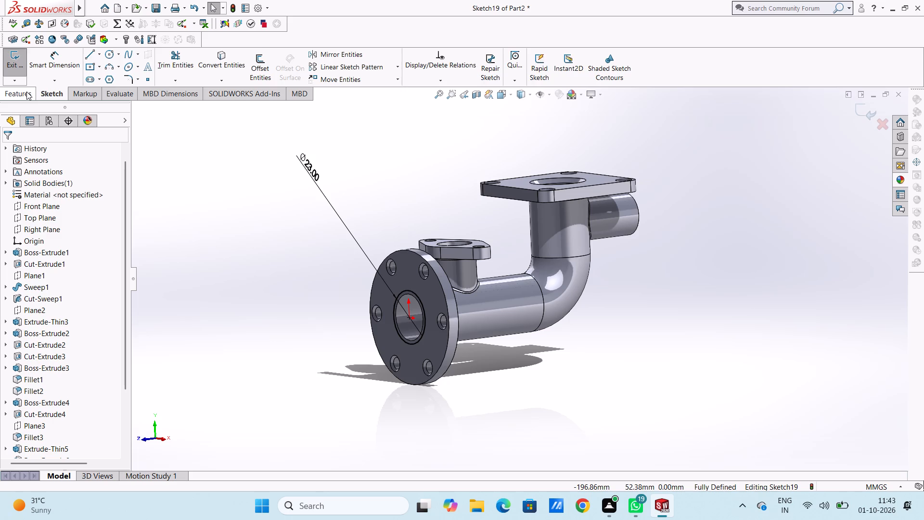
{"action": "left_click", "coordinate": [26, 91]}
{"action": "left_click", "coordinate": [161, 72]}
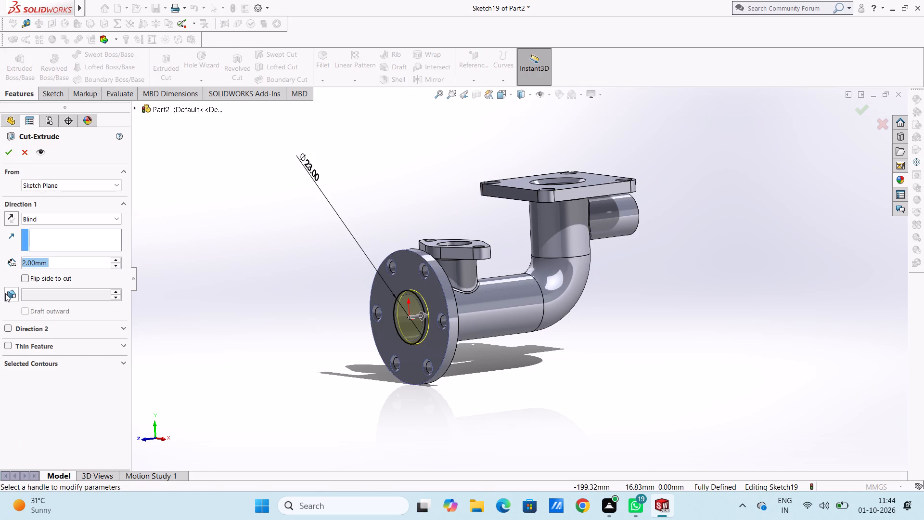
{"action": "left_click", "coordinate": [8, 294]}
{"action": "left_click", "coordinate": [13, 156]}
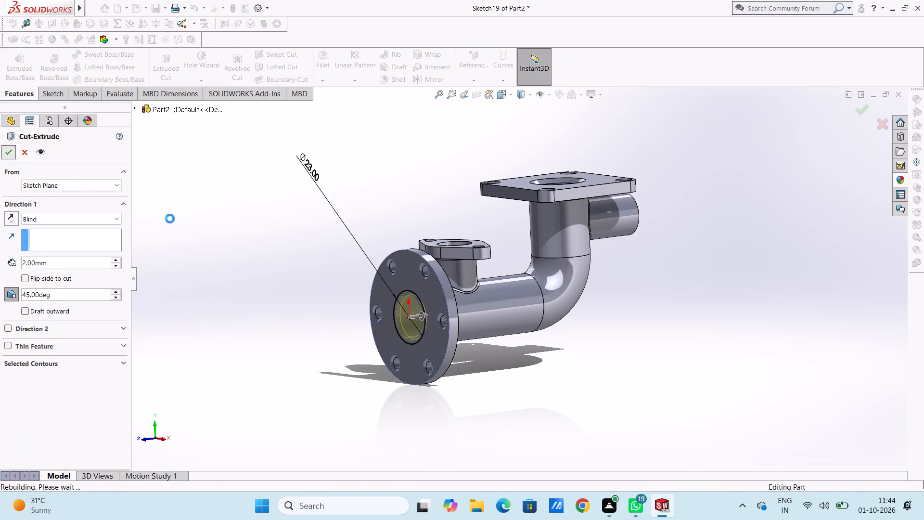
{"action": "left_click", "coordinate": [194, 237]}
Examine the tapered cut at the round flange's bore and the square and oval flanges from above.
{"action": "middle_click_drag", "start_coordinate": [246, 230], "coordinate": [250, 232]}
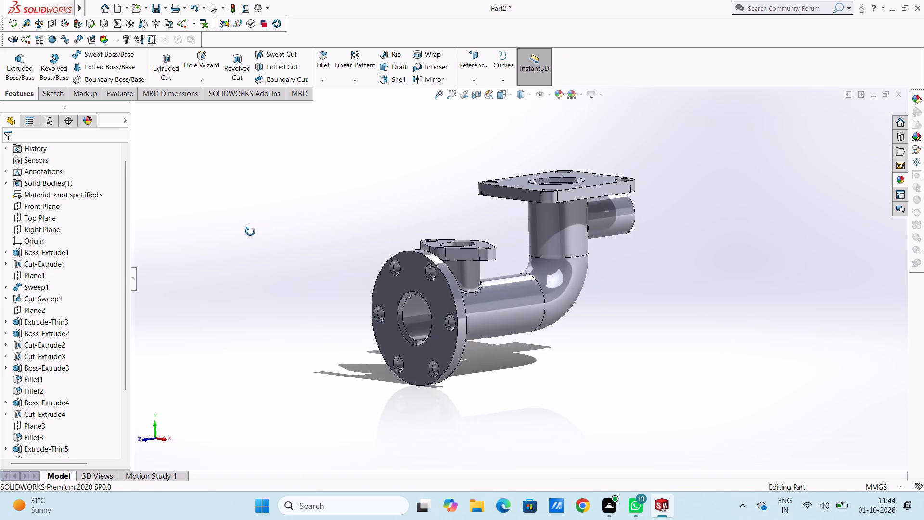
{"action": "middle_click_drag", "start_coordinate": [250, 232], "coordinate": [239, 234]}
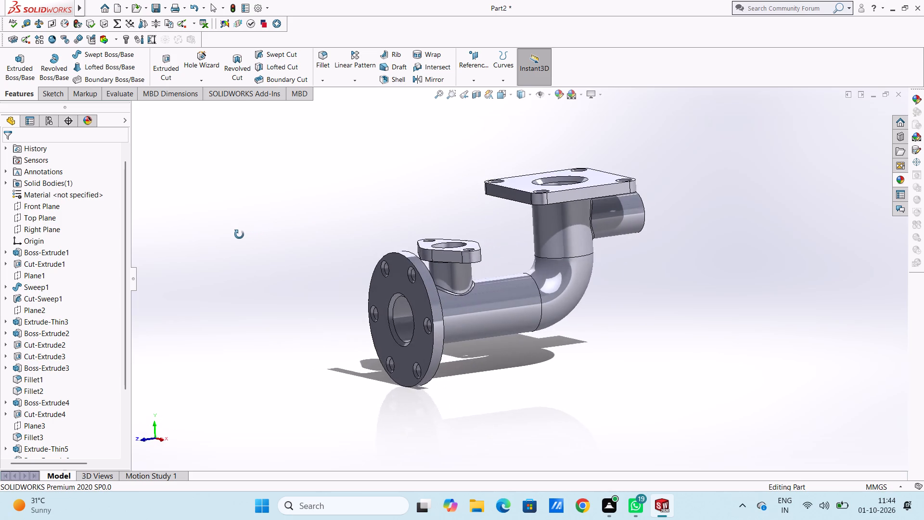
{"action": "middle_click_drag", "start_coordinate": [239, 234], "coordinate": [203, 315]}
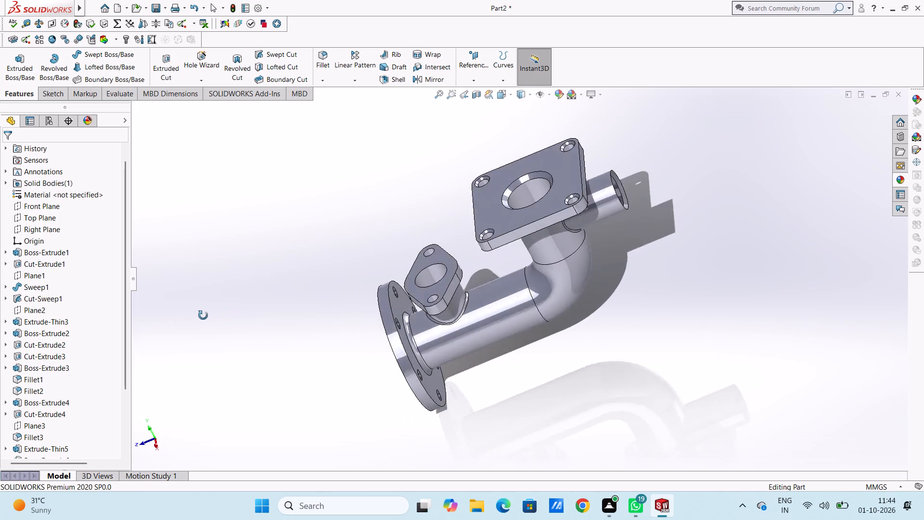
{"action": "middle_click_drag", "start_coordinate": [203, 315], "coordinate": [267, 273]}
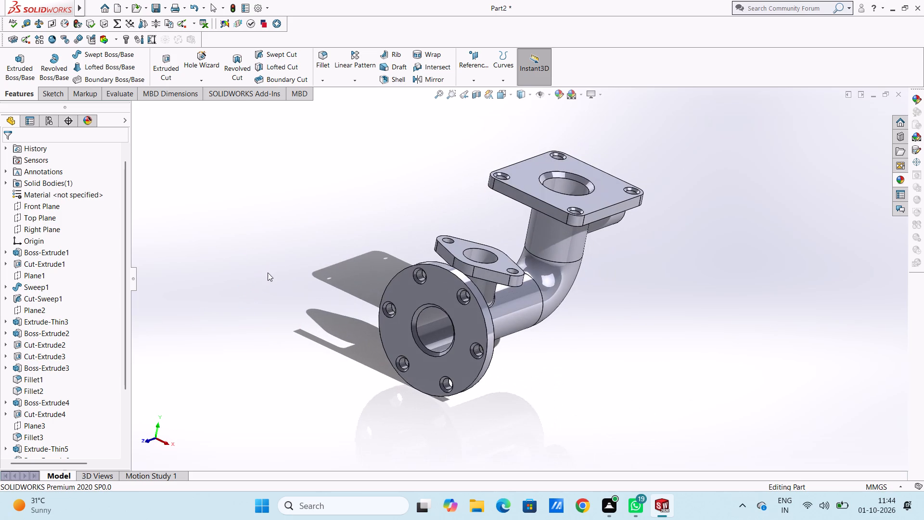
{"action": "key", "text": "ctrl+5"}
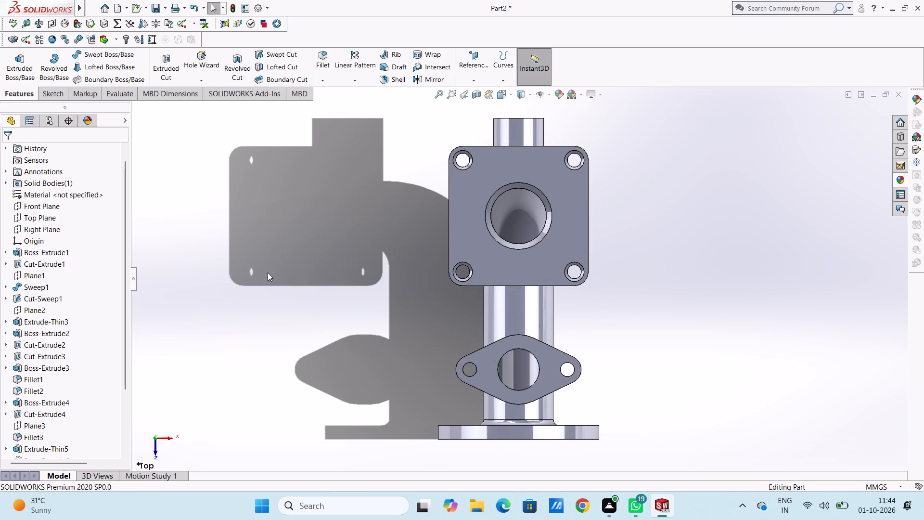
{"action": "scroll", "coordinate": [551, 409], "scroll_direction": "up", "scroll_amount": 2}
{"action": "scroll", "coordinate": [539, 395], "scroll_direction": "down", "scroll_amount": 4}
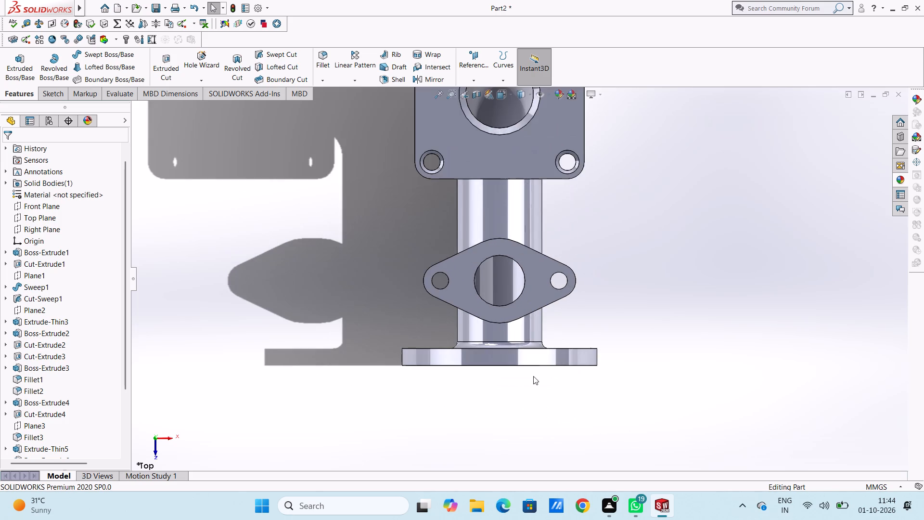
{"action": "scroll", "coordinate": [496, 179], "scroll_direction": "down", "scroll_amount": 4}
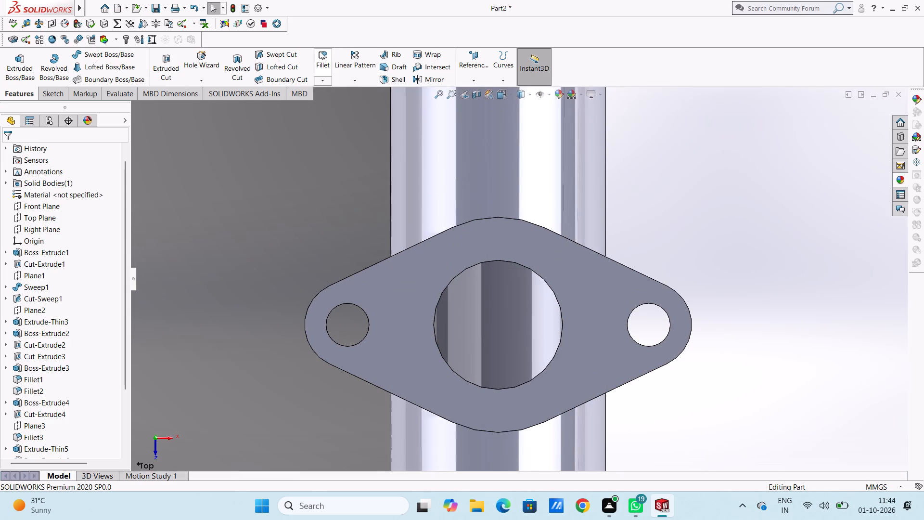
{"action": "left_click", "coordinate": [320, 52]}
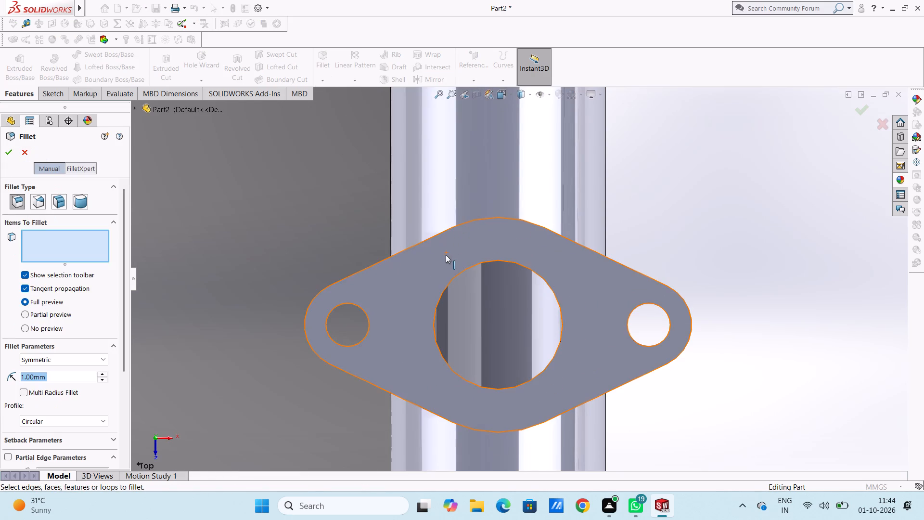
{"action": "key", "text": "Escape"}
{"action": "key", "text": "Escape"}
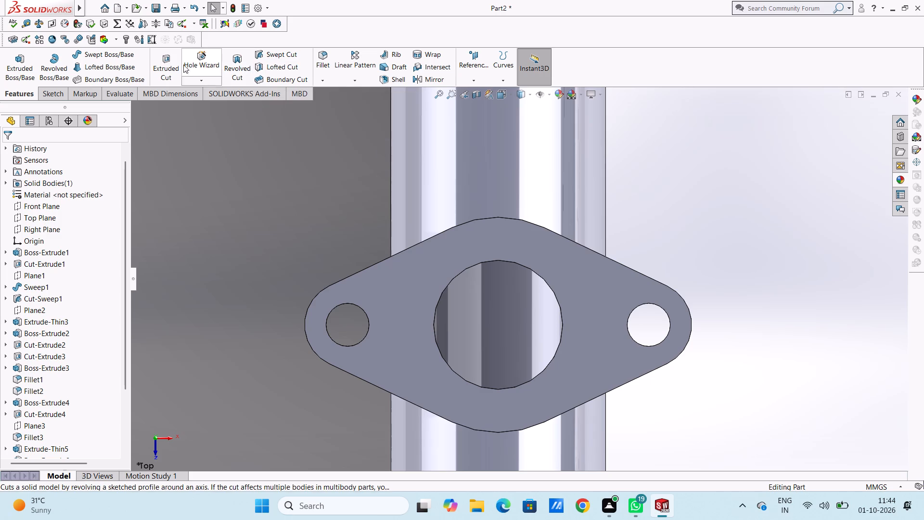
Start a sketch on the oval flange's outer face and draw a 3.5 mm radius circle concentric with the negative-X bolt hole.
{"action": "left_click", "coordinate": [391, 294]}
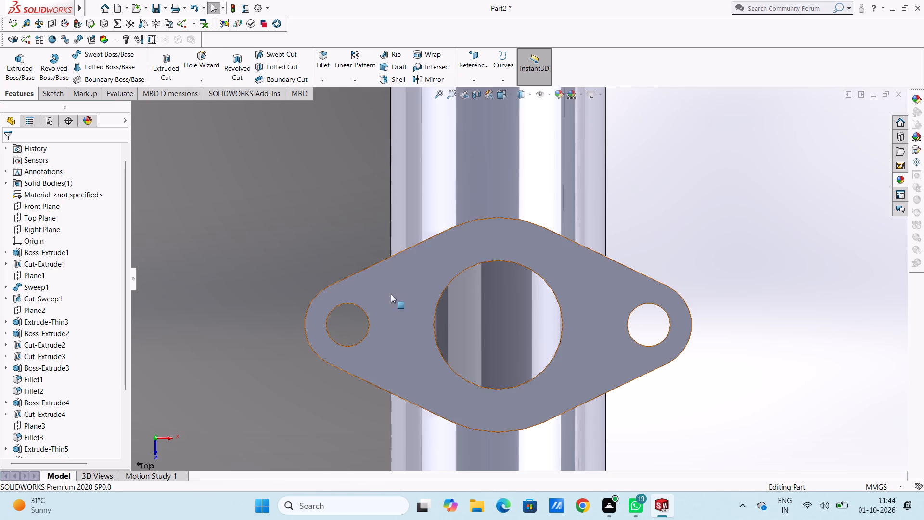
{"action": "left_click", "coordinate": [433, 271]}
{"action": "left_click", "coordinate": [320, 239]}
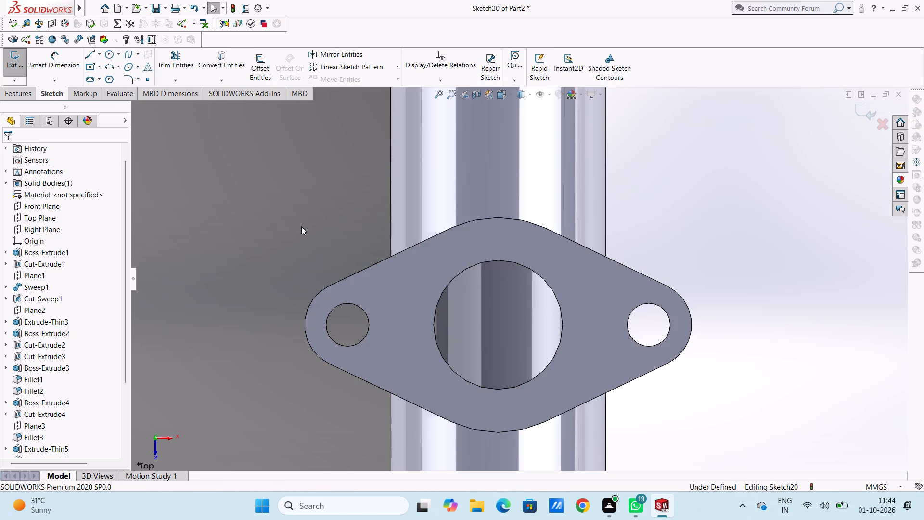
{"action": "left_click", "coordinate": [109, 57]}
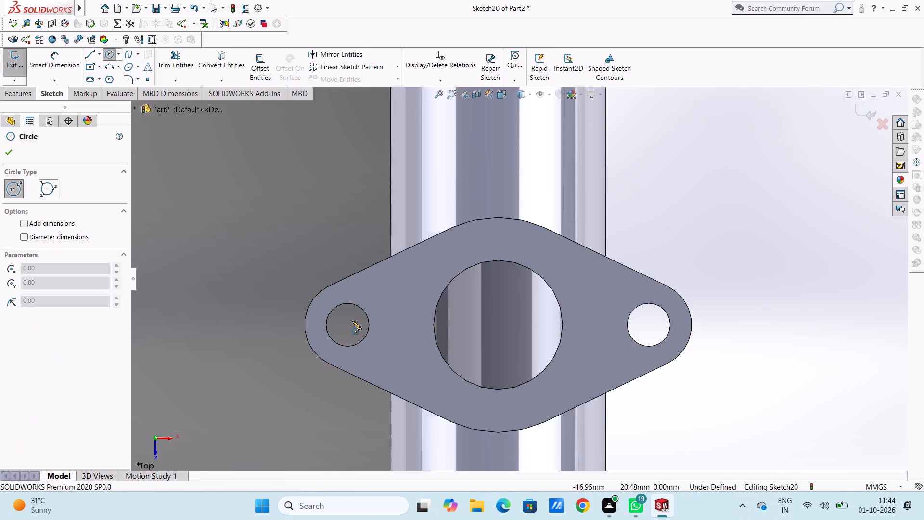
{"action": "scroll", "coordinate": [352, 321], "scroll_direction": "down", "scroll_amount": 2}
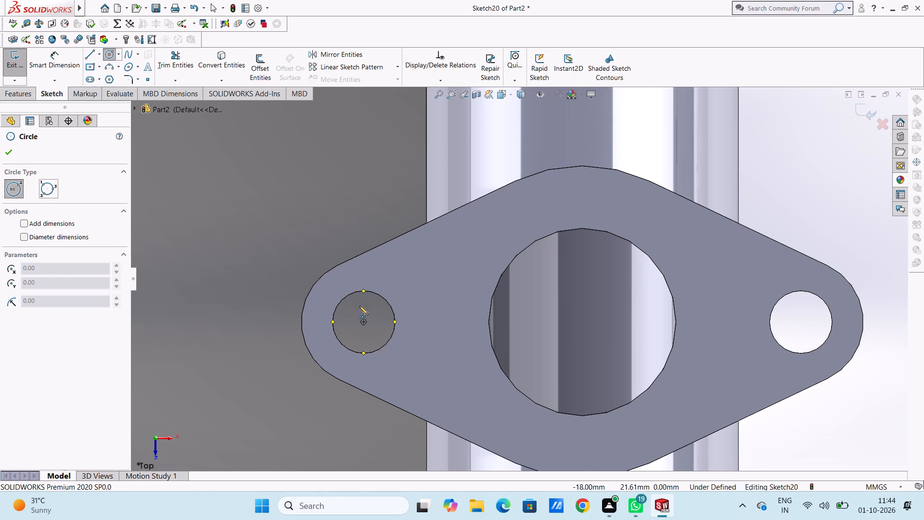
{"action": "left_click", "coordinate": [363, 321]}
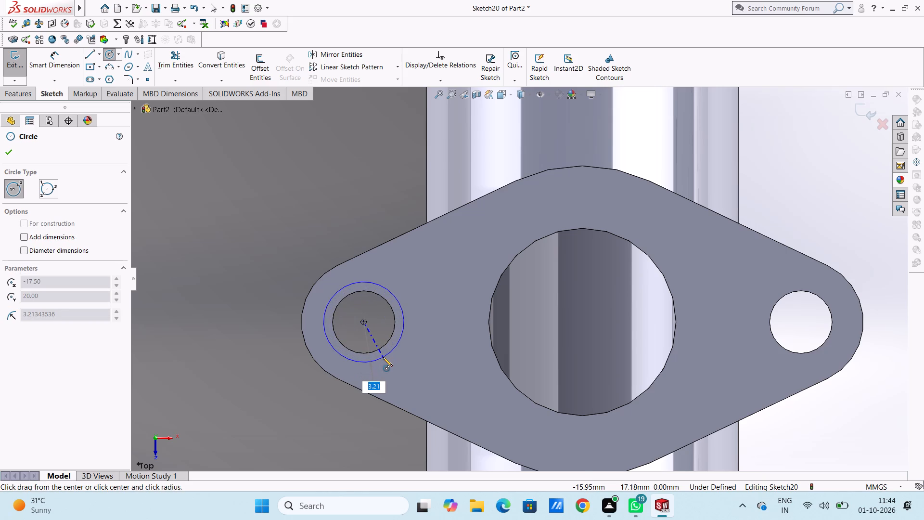
{"action": "type", "text": "3.5"}
{"action": "key", "text": "Return"}
Sketch a circle of 8 mm radius concentric with the oval flange's central bore.
{"action": "scroll", "coordinate": [383, 357], "scroll_direction": "up", "scroll_amount": 4}
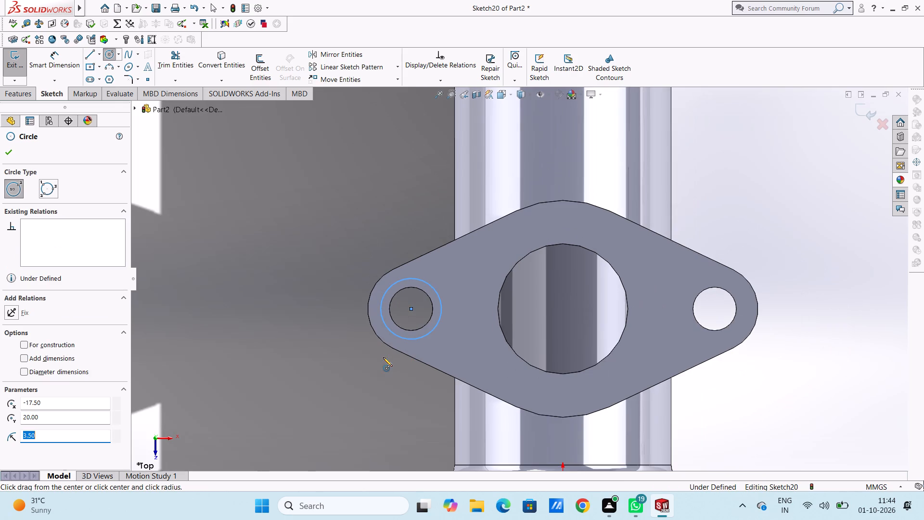
{"action": "scroll", "coordinate": [719, 328], "scroll_direction": "down", "scroll_amount": 2}
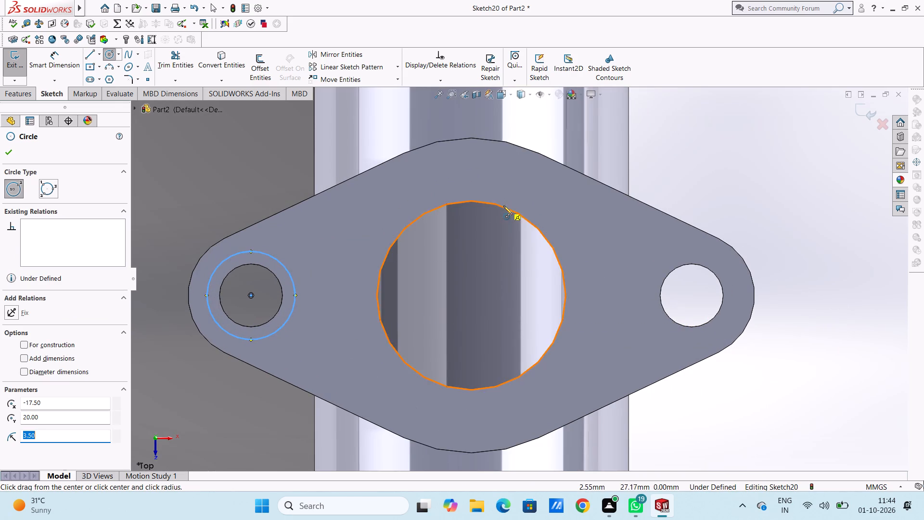
{"action": "left_click", "coordinate": [472, 296]}
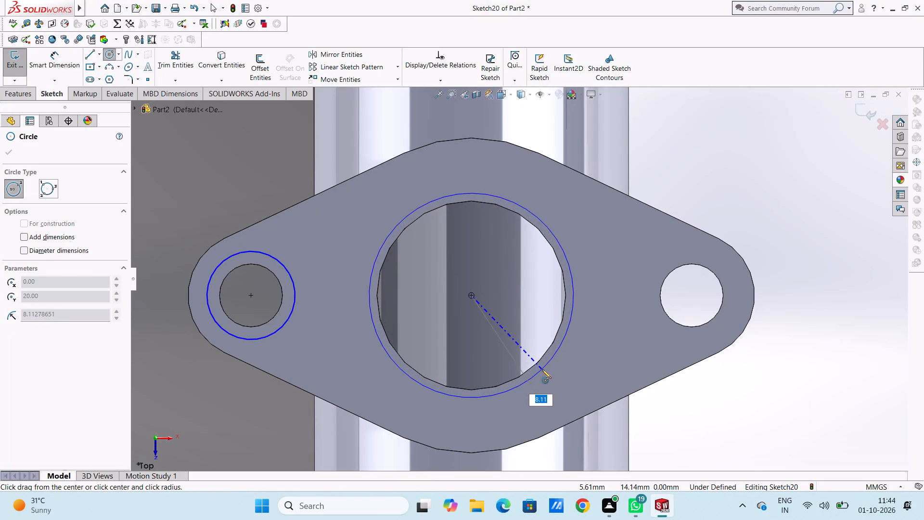
{"action": "key", "text": "8"}
{"action": "key", "text": "Return"}
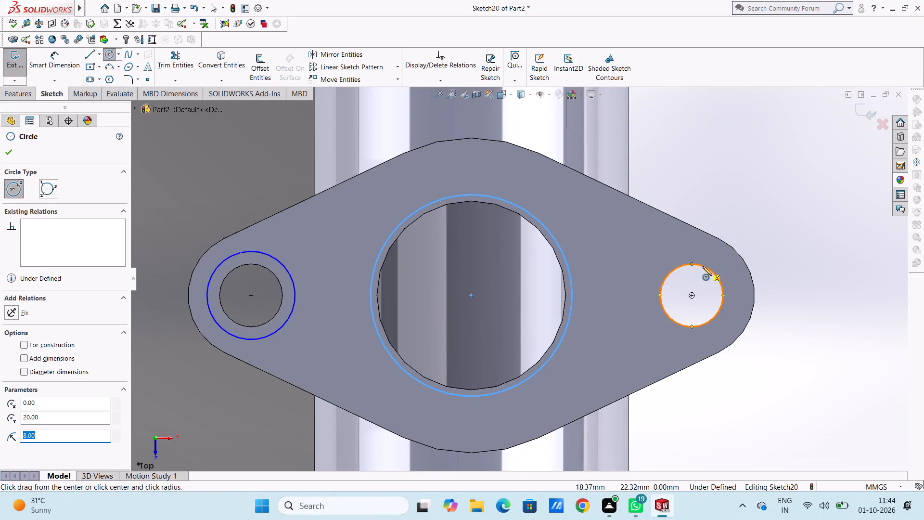
Sketch a circle of 3.5 mm radius concentric with the oval flange's positive-X bolt hole.
{"action": "left_click", "coordinate": [690, 294]}
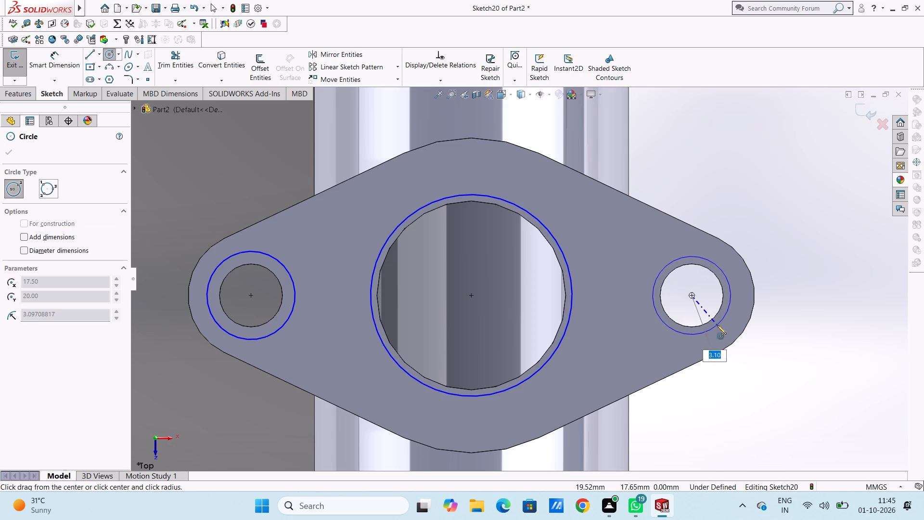
{"action": "type", "text": "3.5"}
{"action": "key", "text": "Return"}
{"action": "scroll", "coordinate": [717, 325], "scroll_direction": "up", "scroll_amount": 4}
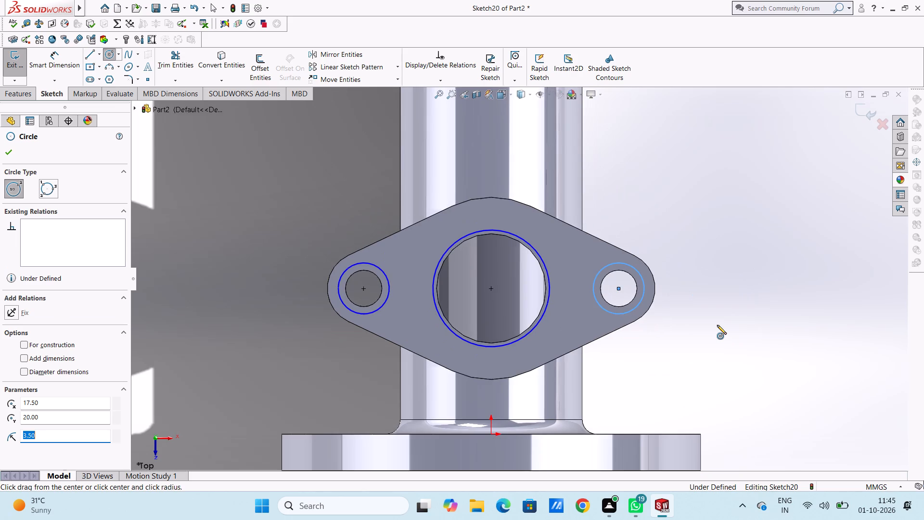
{"action": "key", "text": "Escape"}
{"action": "key", "text": "Escape"}
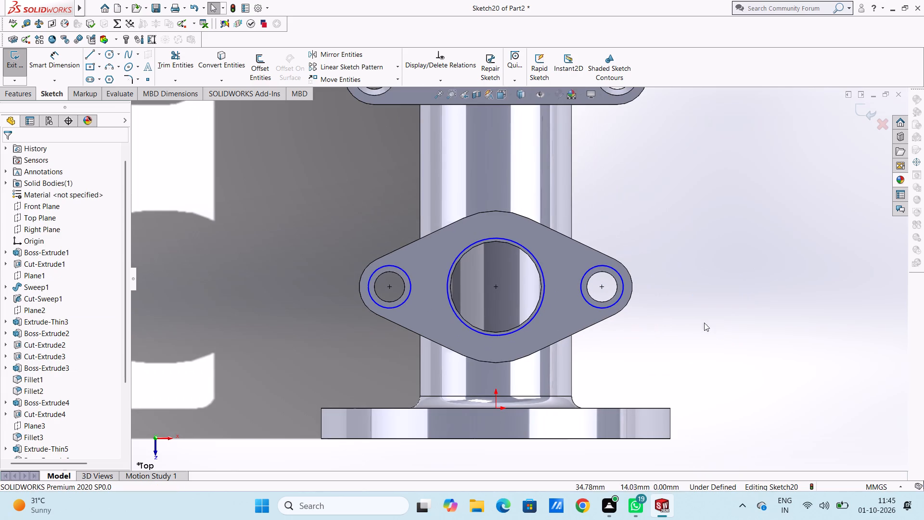
Dimension the diameters of the two circles around the oval flange's bolt holes at 7 mm each.
{"action": "left_click", "coordinate": [62, 69]}
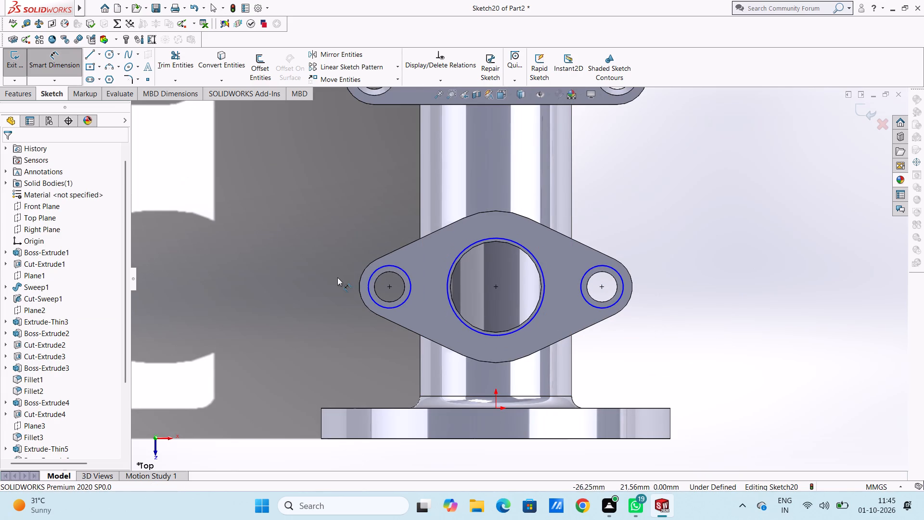
{"action": "left_click", "coordinate": [368, 279]}
{"action": "left_click", "coordinate": [329, 190]}
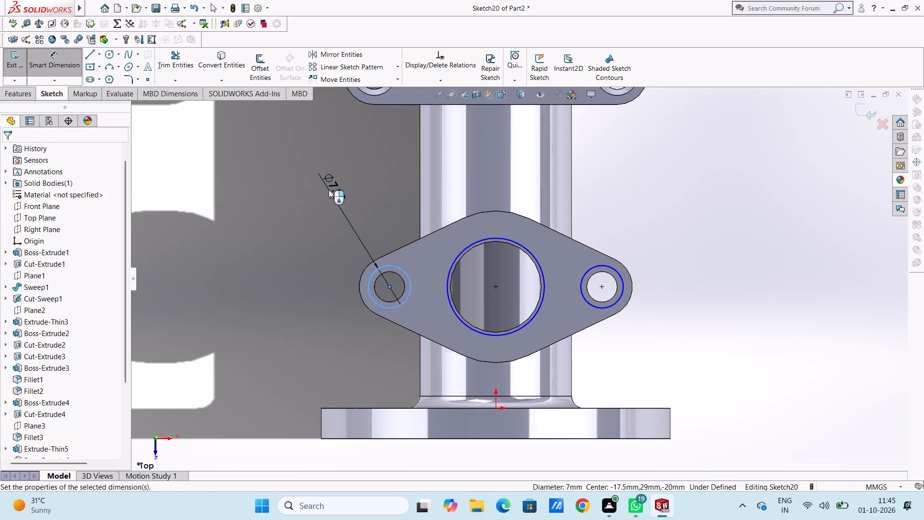
{"action": "left_click", "coordinate": [282, 176]}
{"action": "left_click", "coordinate": [279, 196]}
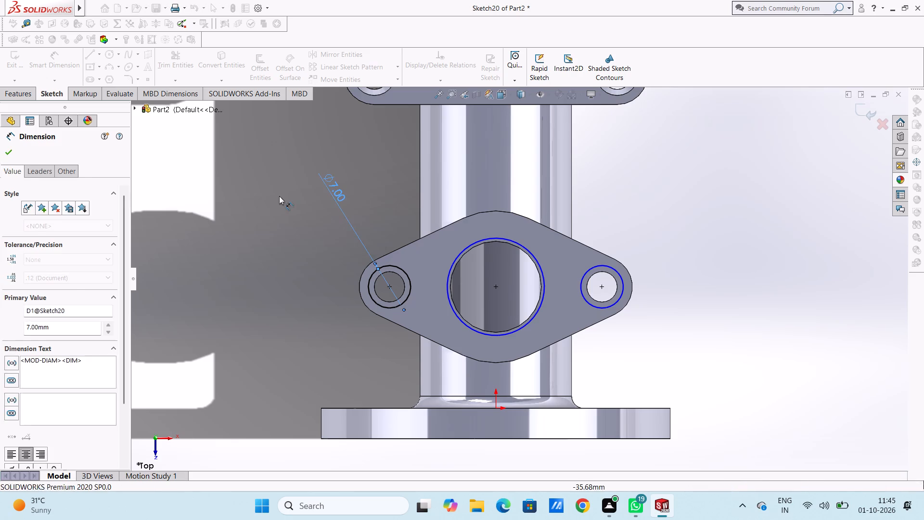
{"action": "left_click", "coordinate": [583, 276]}
{"action": "left_click", "coordinate": [797, 205]}
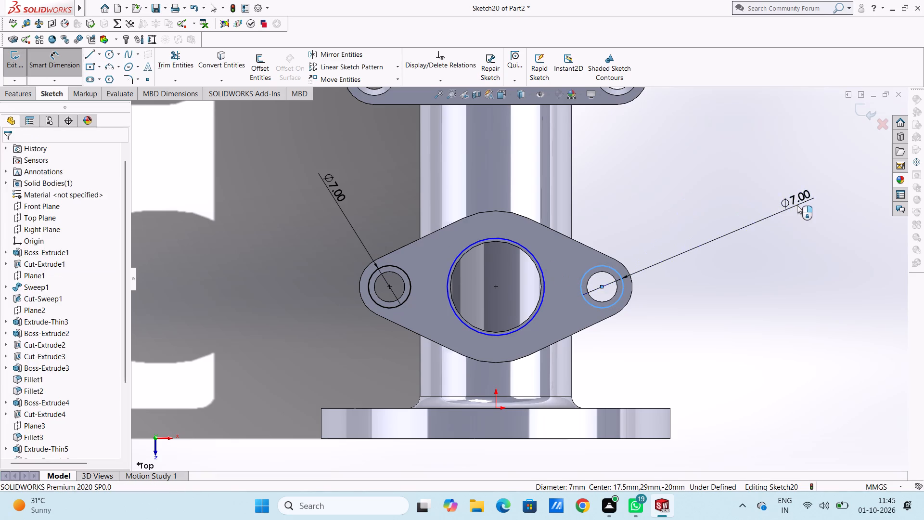
{"action": "left_click", "coordinate": [754, 191]}
{"action": "left_click", "coordinate": [716, 197]}
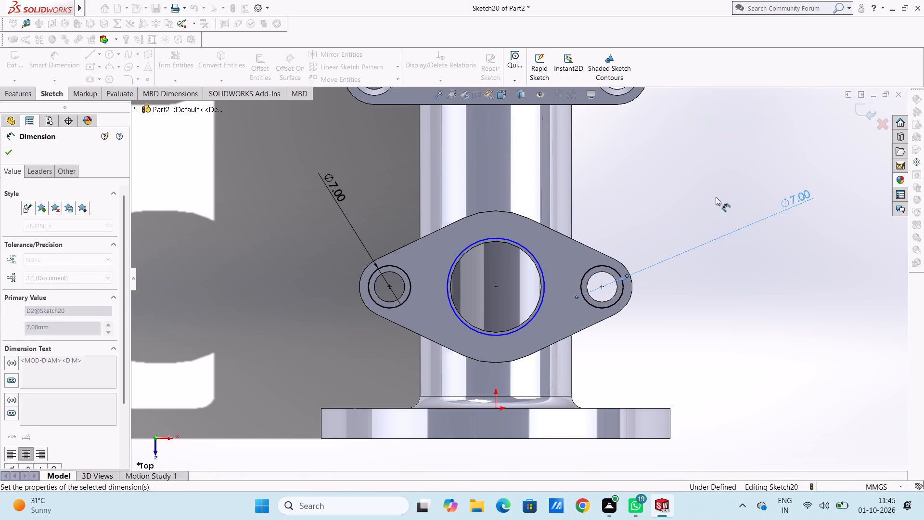
Dimension the diameter of the circle around the oval flange's bore at 16.5 mm.
{"action": "left_click", "coordinate": [516, 241]}
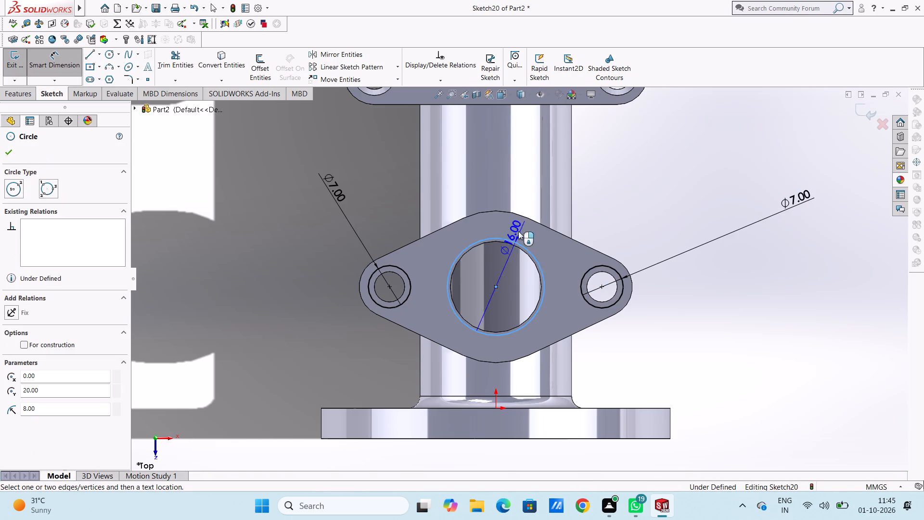
{"action": "left_click", "coordinate": [673, 145]}
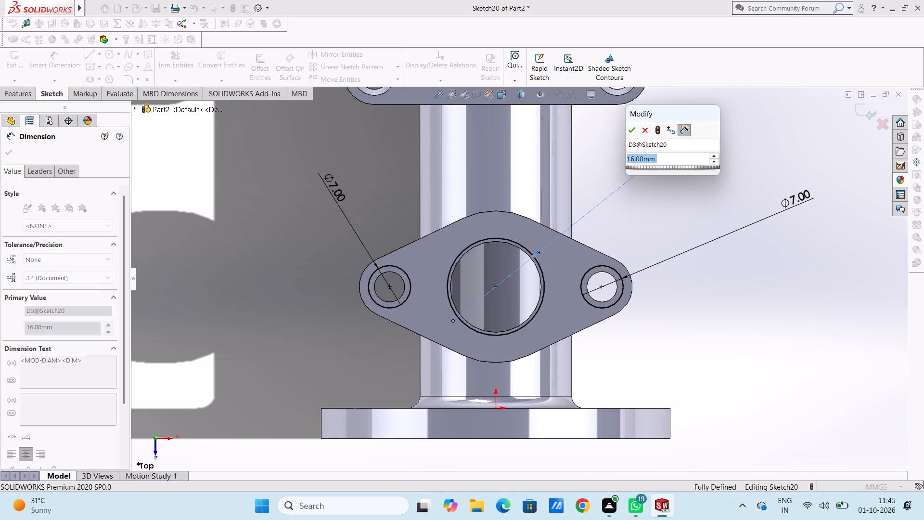
{"action": "type", "text": "16.5"}
{"action": "key", "text": "Return"}
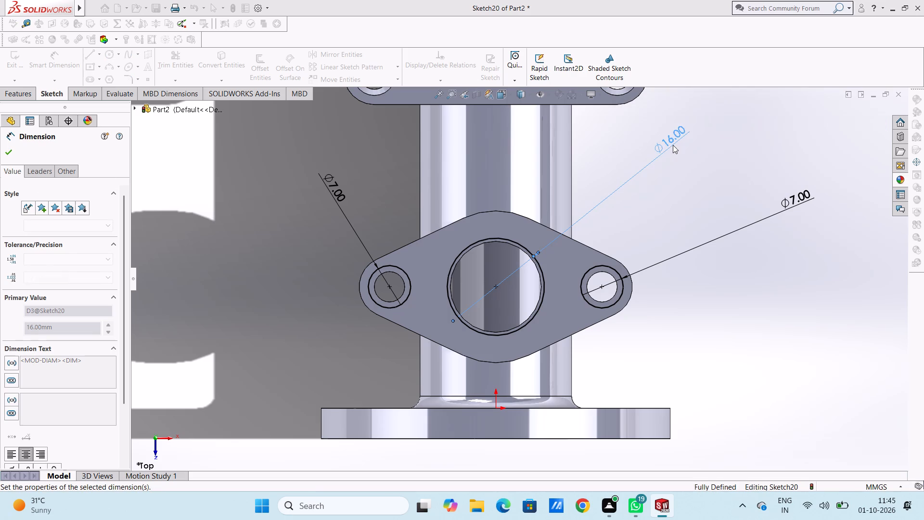
{"action": "left_click", "coordinate": [680, 203]}
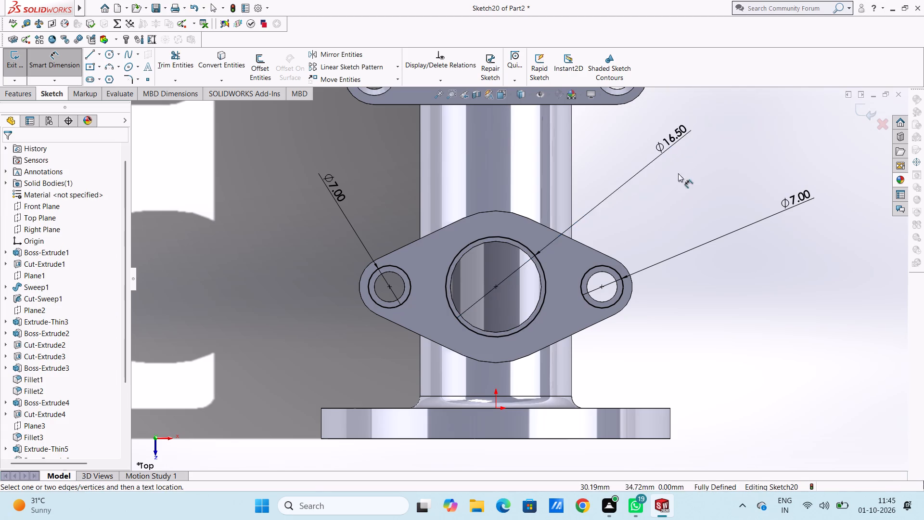
Set the diameter of the circle around the oval flange's bore to 17 mm.
{"action": "double_click", "coordinate": [675, 138]}
{"action": "type", "text": "17"}
{"action": "key", "text": "Return"}
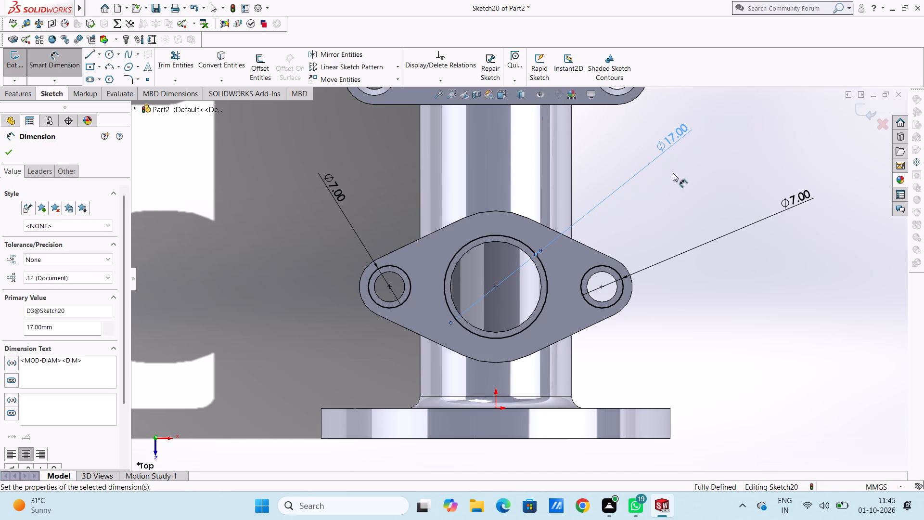
{"action": "left_click", "coordinate": [679, 198]}
Cut the three circles 2 mm deep into the oval flange as a blind extruded cut with 45° draft.
{"action": "scroll", "coordinate": [694, 297], "scroll_direction": "up", "scroll_amount": 2}
{"action": "middle_click_drag", "start_coordinate": [691, 308], "coordinate": [645, 242]}
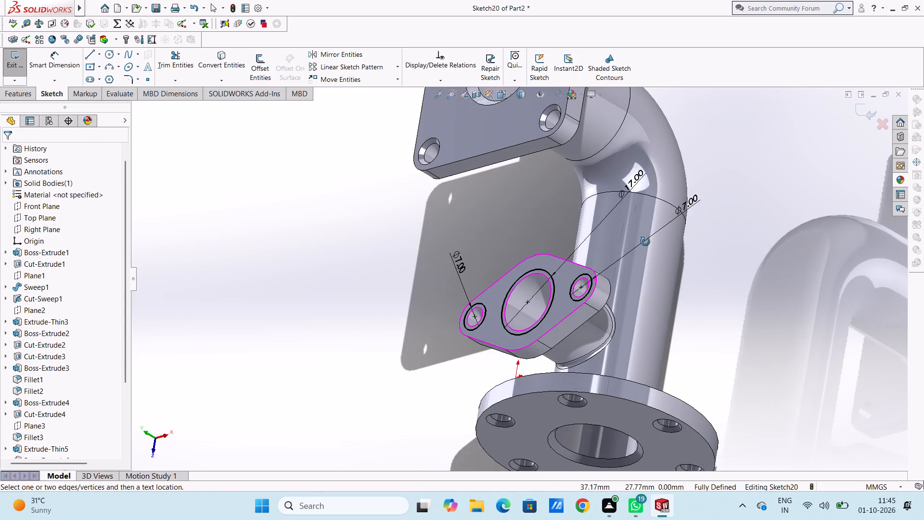
{"action": "middle_click_drag", "start_coordinate": [645, 242], "coordinate": [650, 269]}
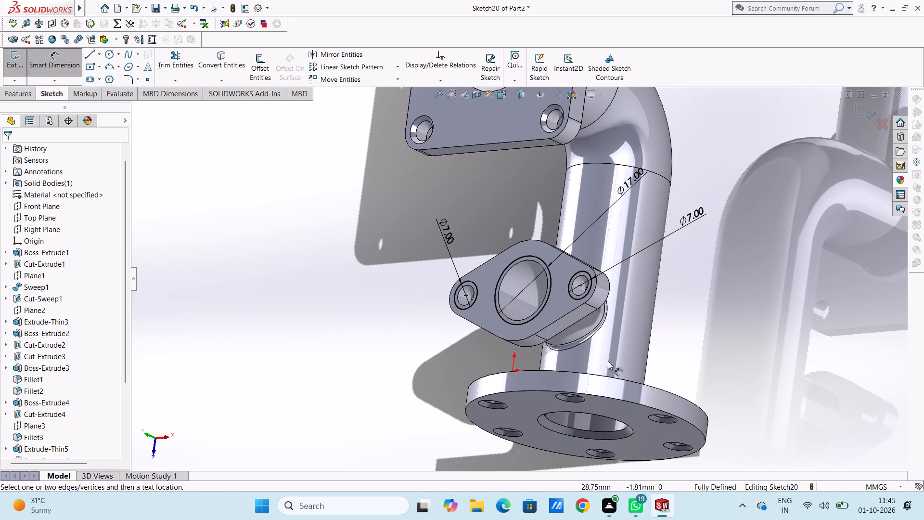
{"action": "scroll", "coordinate": [605, 350], "scroll_direction": "down", "scroll_amount": 3}
{"action": "left_click", "coordinate": [46, 65]}
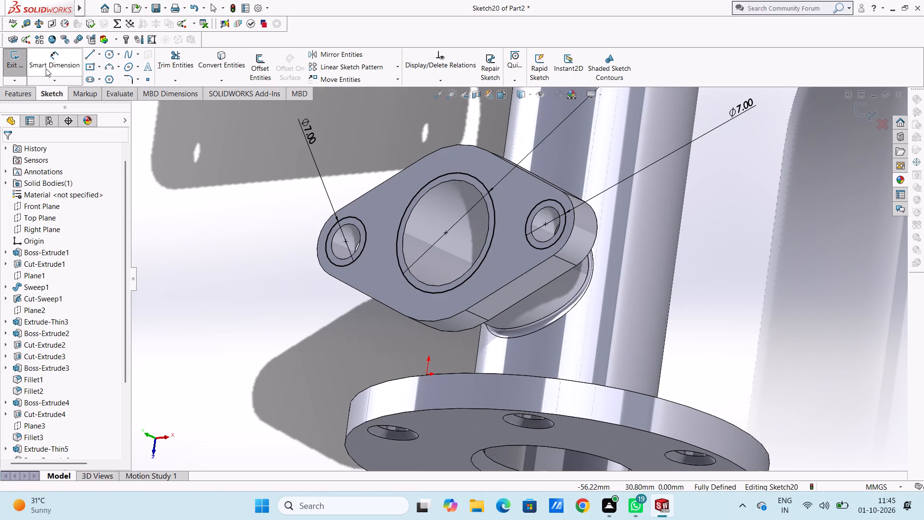
{"action": "left_click", "coordinate": [18, 96]}
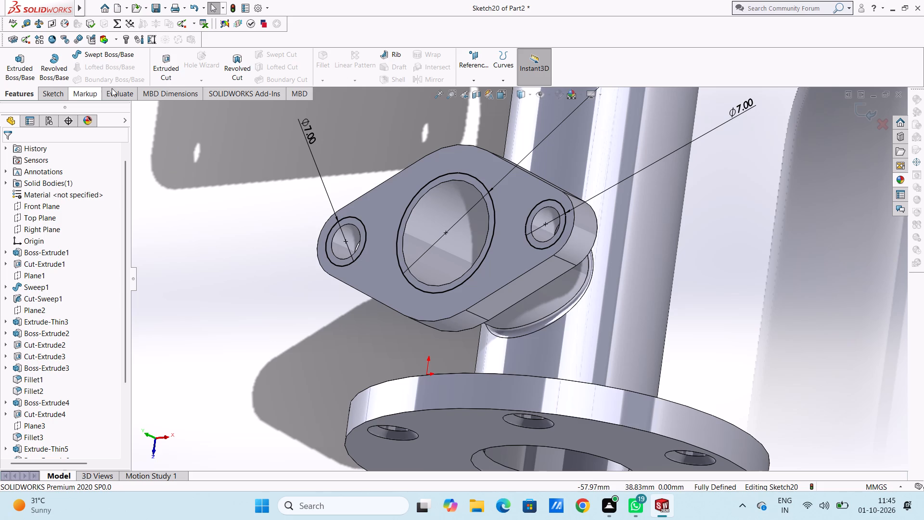
{"action": "left_click", "coordinate": [169, 58]}
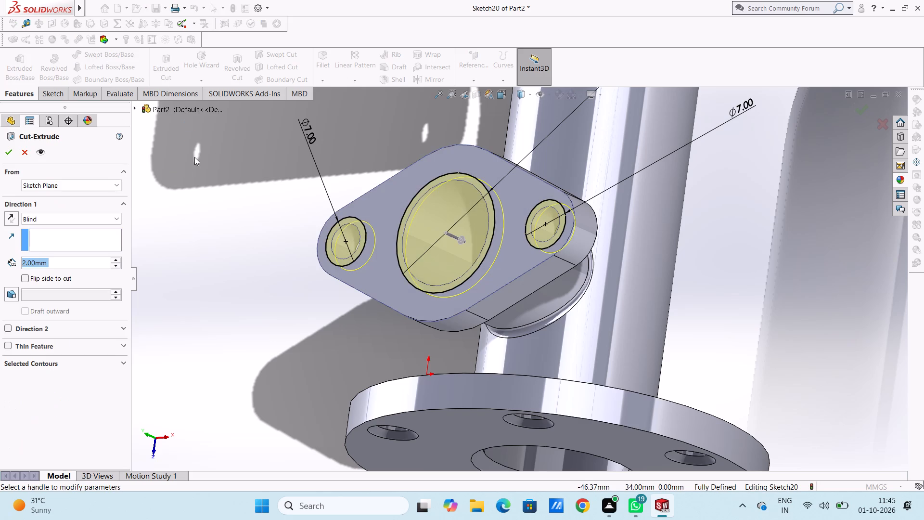
{"action": "left_click", "coordinate": [15, 292]}
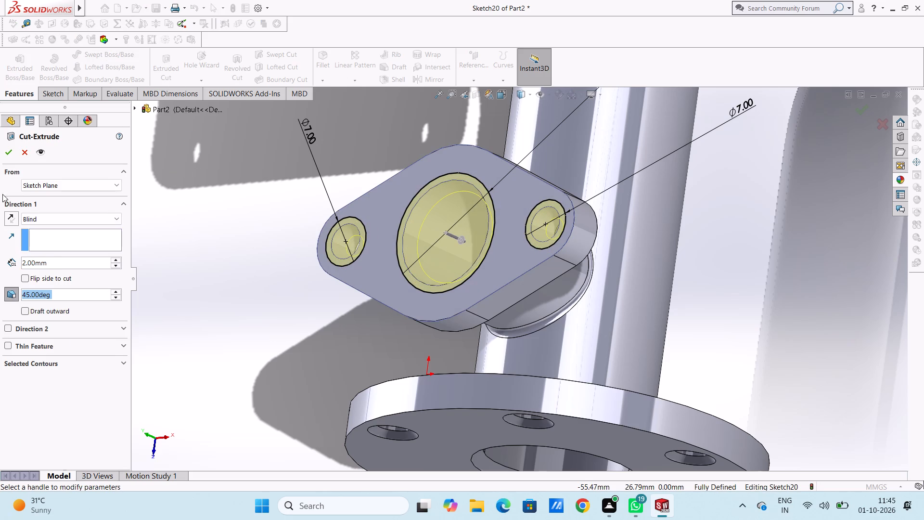
{"action": "left_click", "coordinate": [10, 155]}
{"action": "left_click", "coordinate": [209, 236]}
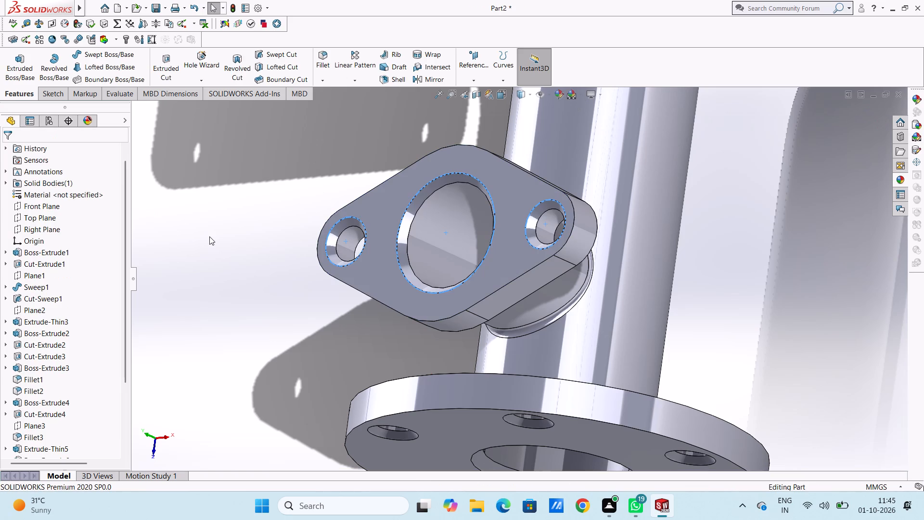
Examine the oval flange's tapered cuts and the whole flanged elbow from several directions.
{"action": "scroll", "coordinate": [215, 259], "scroll_direction": "up", "scroll_amount": 3}
{"action": "middle_click_drag", "start_coordinate": [256, 288], "coordinate": [295, 290]}
{"action": "scroll", "coordinate": [294, 291], "scroll_direction": "up", "scroll_amount": 2}
{"action": "middle_click_drag", "start_coordinate": [297, 316], "coordinate": [270, 277]}
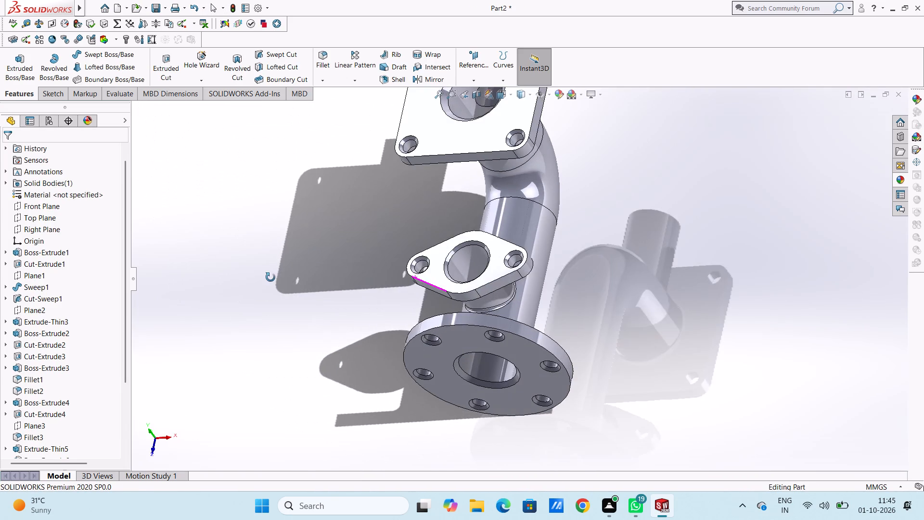
{"action": "middle_click_drag", "start_coordinate": [270, 277], "coordinate": [285, 195]}
{"action": "scroll", "coordinate": [295, 231], "scroll_direction": "up", "scroll_amount": 2}
{"action": "middle_click_drag", "start_coordinate": [320, 304], "coordinate": [341, 218]}
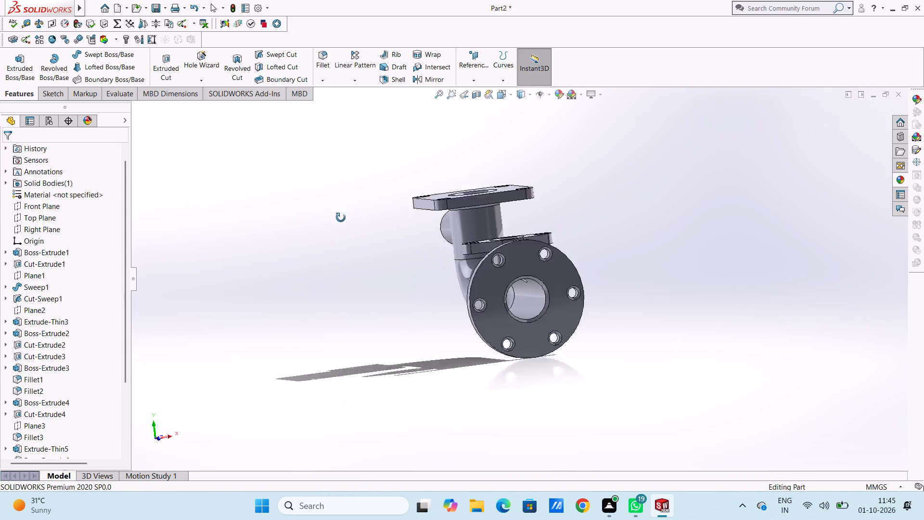
{"action": "middle_click_drag", "start_coordinate": [341, 218], "coordinate": [201, 194]}
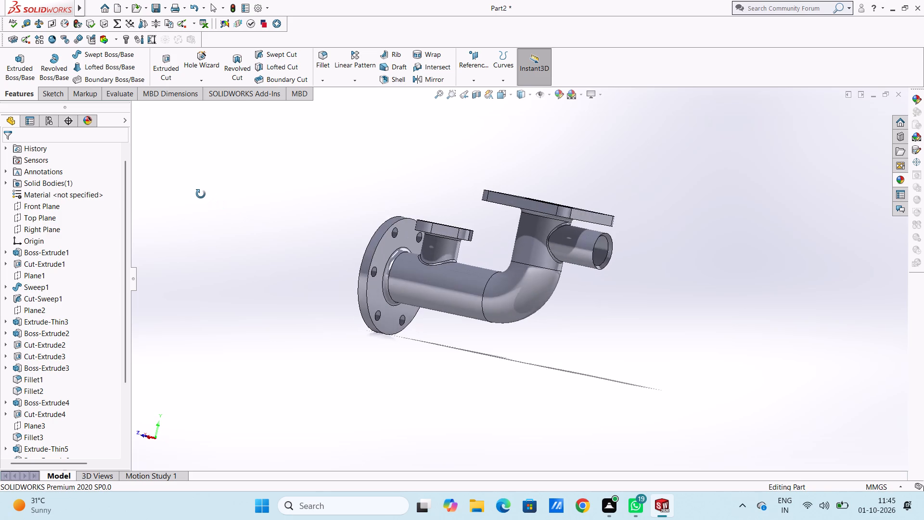
{"action": "middle_click_drag", "start_coordinate": [201, 194], "coordinate": [232, 163]}
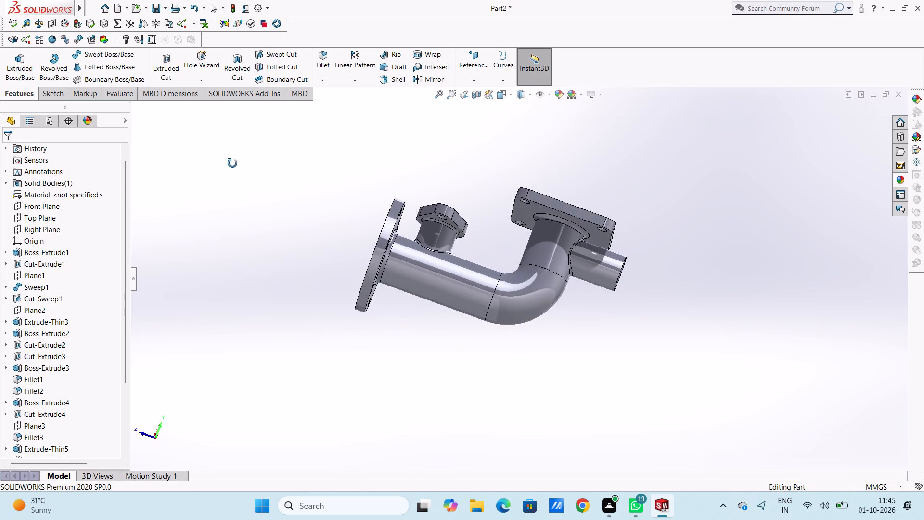
{"action": "middle_click_drag", "start_coordinate": [232, 163], "coordinate": [223, 198]}
{"action": "middle_click_drag", "start_coordinate": [212, 199], "coordinate": [272, 251]}
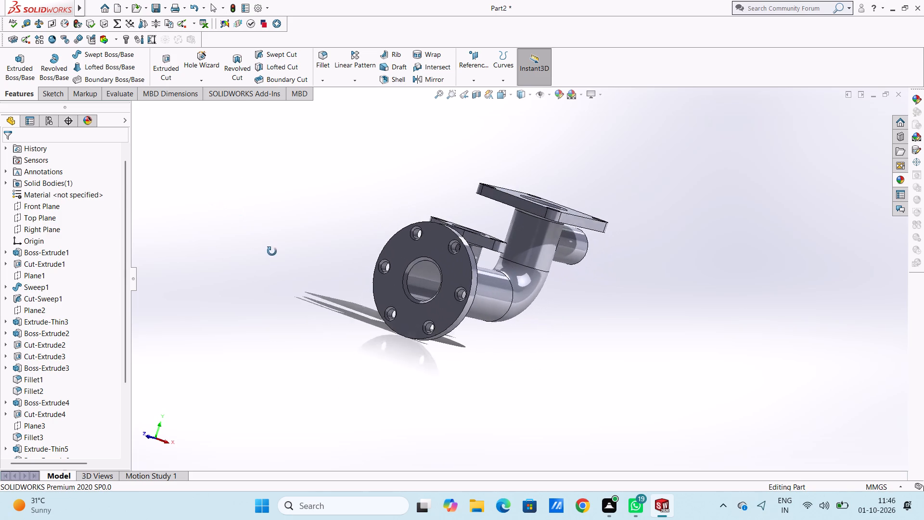
Examine the whole flanged elbow, its three flanges and its side pipe from several directions.
{"action": "middle_click_drag", "start_coordinate": [272, 251], "coordinate": [272, 254]}
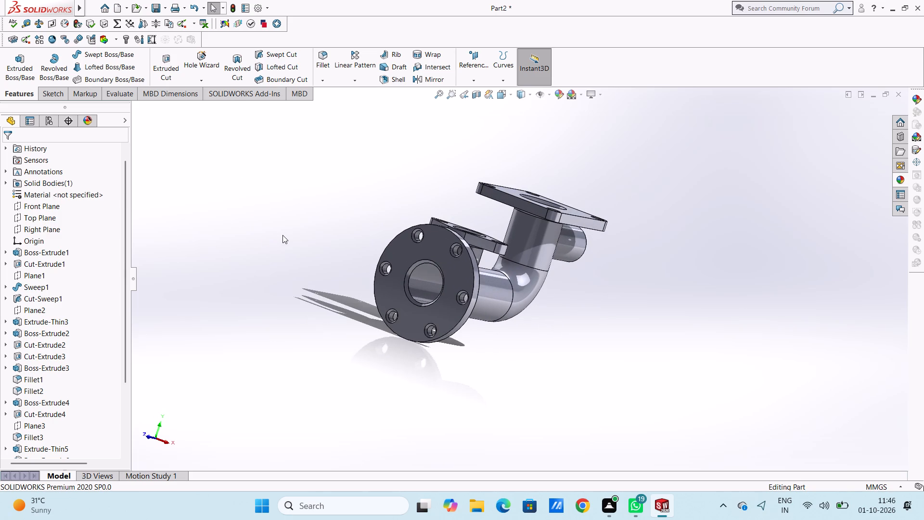
{"action": "middle_click_drag", "start_coordinate": [291, 221], "coordinate": [261, 313]}
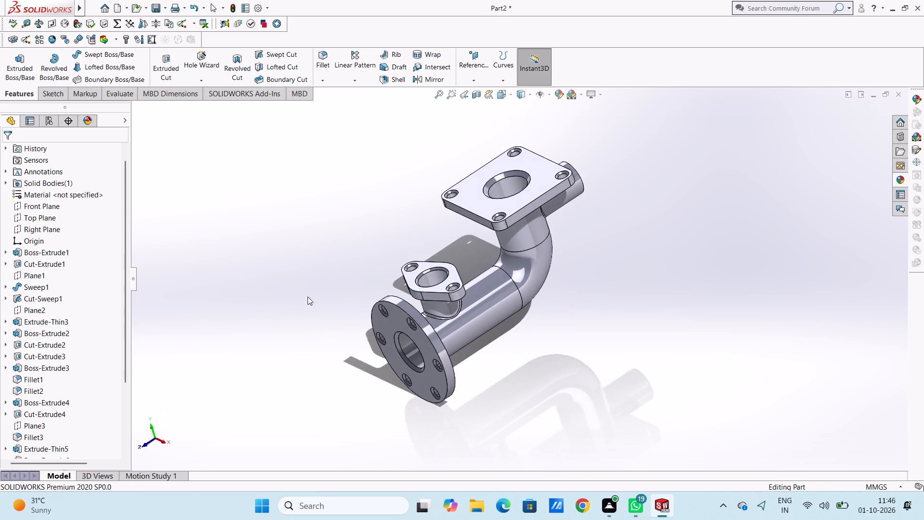
{"action": "middle_click_drag", "start_coordinate": [333, 290], "coordinate": [317, 300]}
{"action": "middle_click_drag", "start_coordinate": [385, 195], "coordinate": [387, 292]}
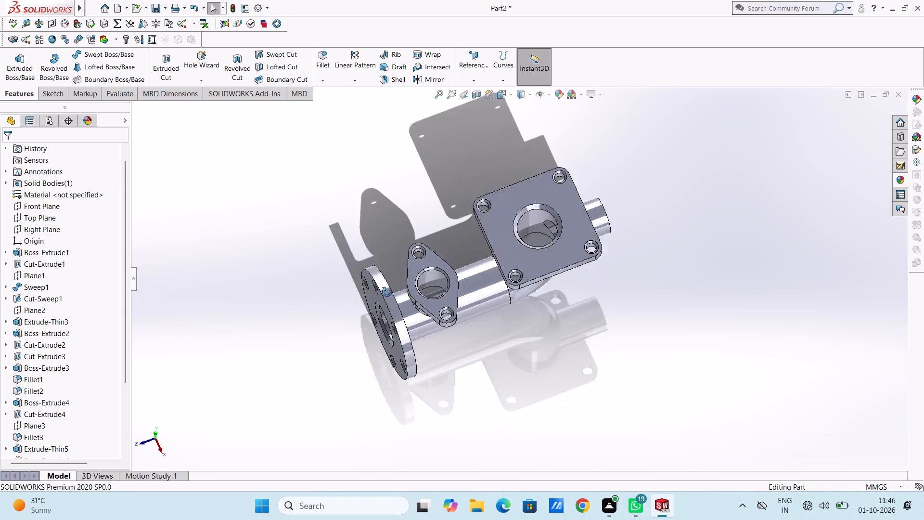
{"action": "middle_click_drag", "start_coordinate": [387, 292], "coordinate": [376, 334]}
{"action": "middle_click_drag", "start_coordinate": [375, 227], "coordinate": [335, 161]}
{"action": "middle_click_drag", "start_coordinate": [312, 231], "coordinate": [278, 149]}
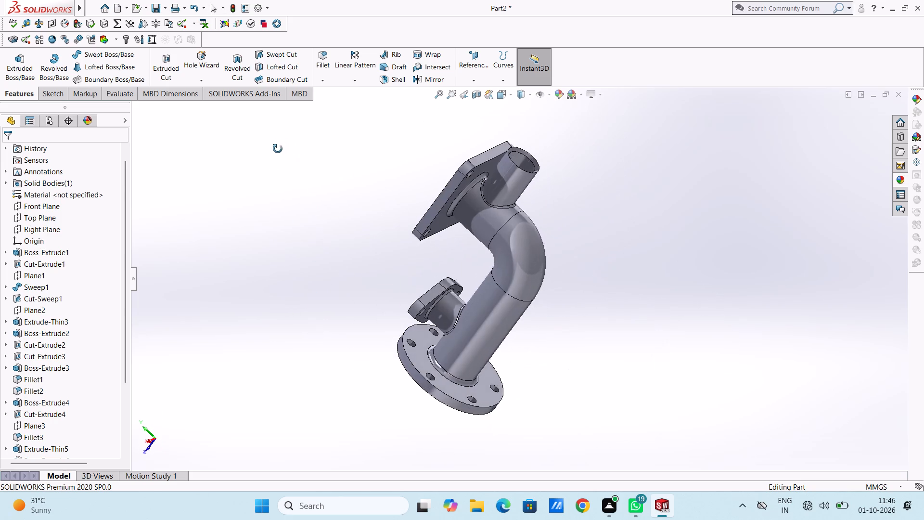
{"action": "middle_click_drag", "start_coordinate": [278, 149], "coordinate": [284, 184]}
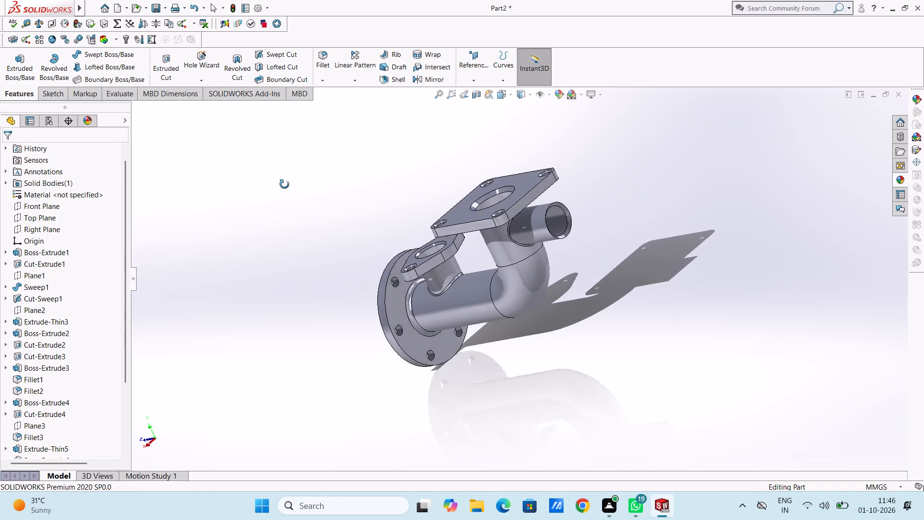
{"action": "middle_click_drag", "start_coordinate": [284, 184], "coordinate": [314, 321]}
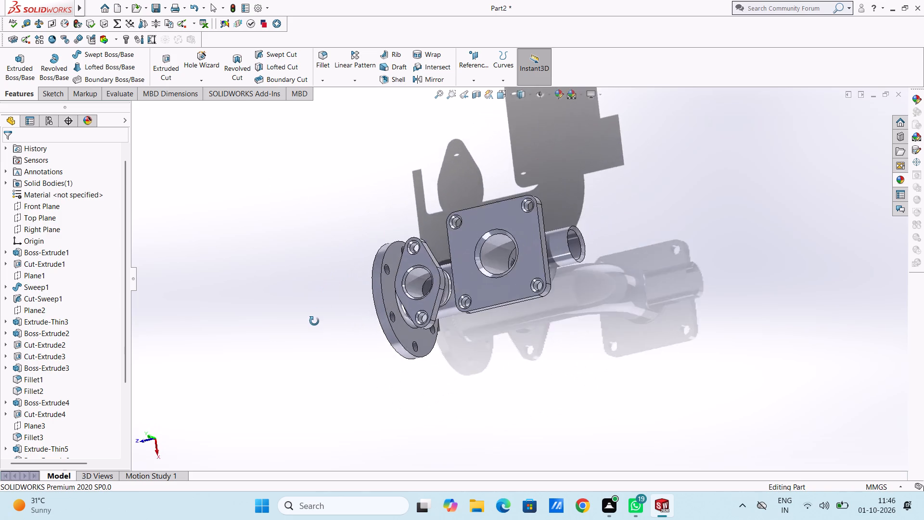
{"action": "middle_click_drag", "start_coordinate": [314, 321], "coordinate": [337, 318]}
{"action": "scroll", "coordinate": [314, 322], "scroll_direction": "down", "scroll_amount": 1}
{"action": "key", "text": "Escape"}
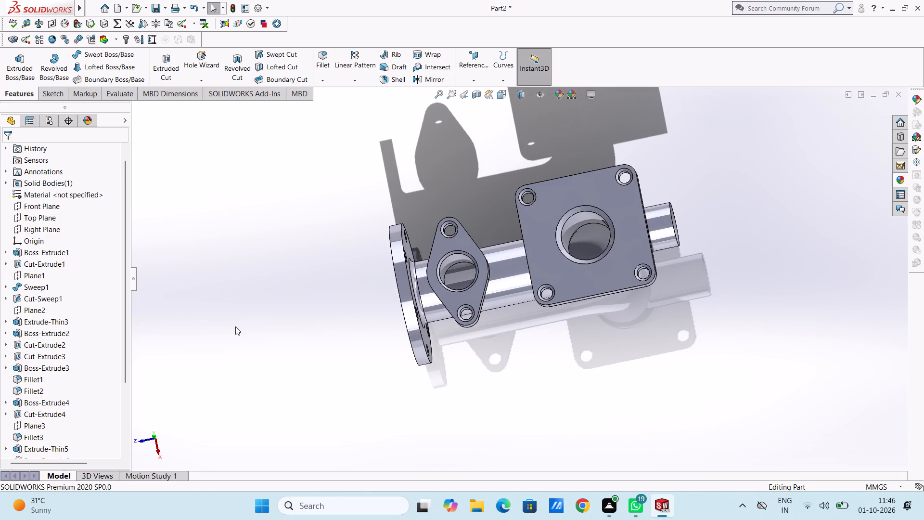
Start a section view on the Front Plane and rotate its cutting plane about 88.6° to slice the elbow lengthwise.
{"action": "key", "text": "ctrl+4"}
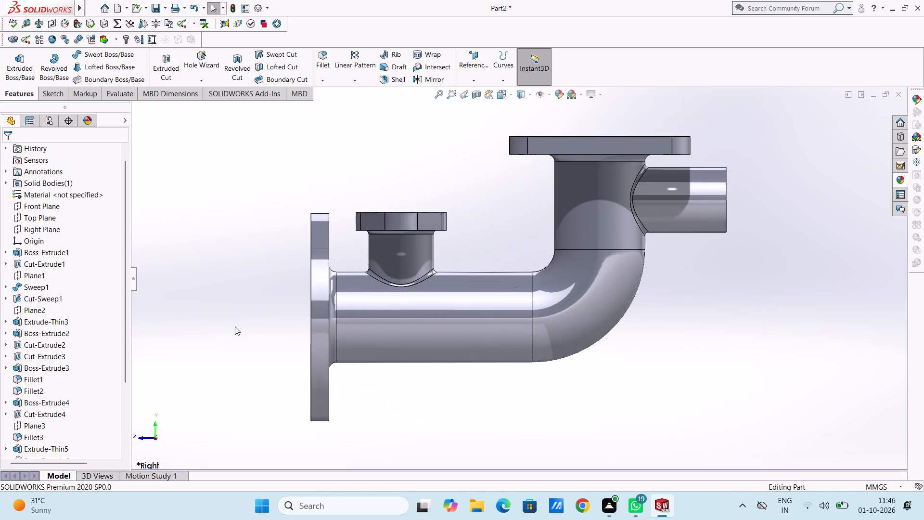
{"action": "scroll", "coordinate": [235, 326], "scroll_direction": "up", "scroll_amount": 3}
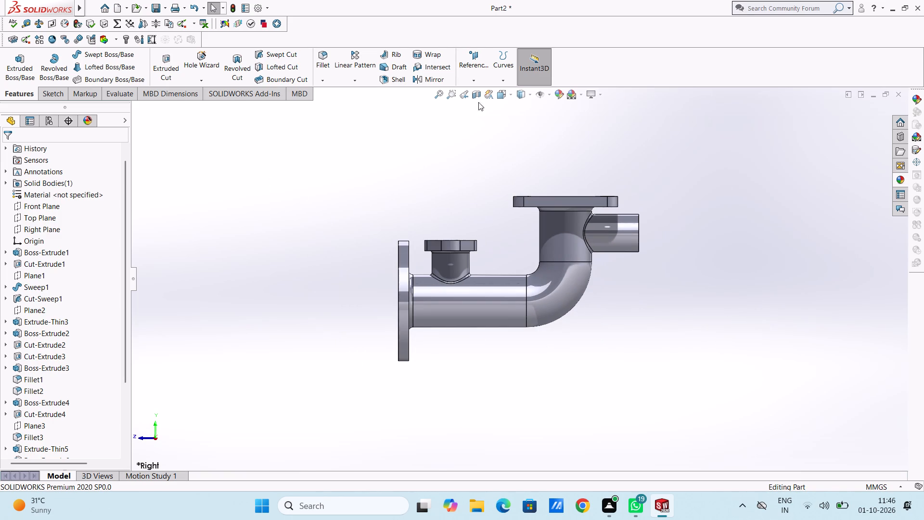
{"action": "left_click", "coordinate": [478, 96]}
{"action": "middle_click_drag", "start_coordinate": [326, 189], "coordinate": [352, 209]}
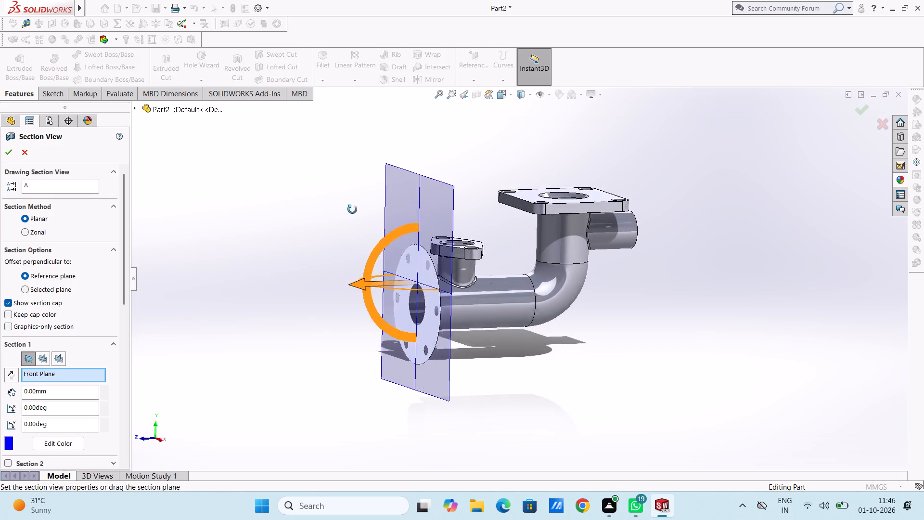
{"action": "middle_click_drag", "start_coordinate": [352, 209], "coordinate": [358, 230]}
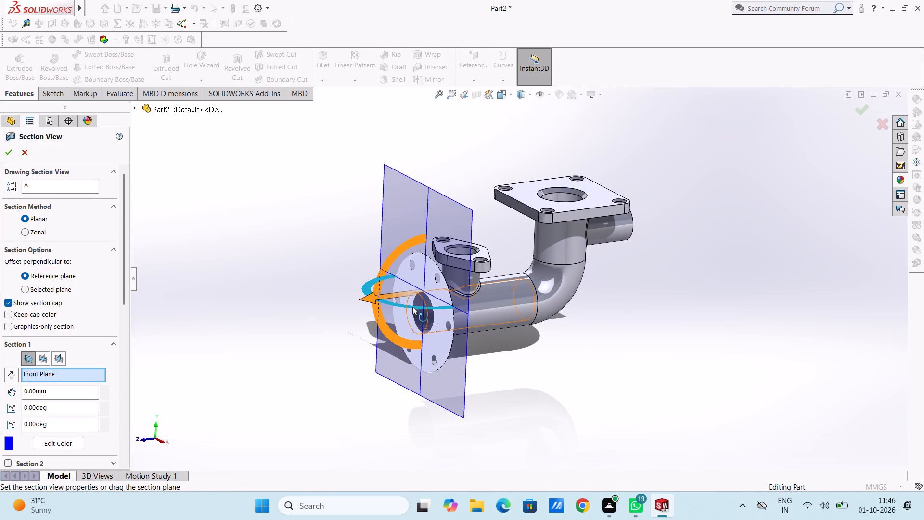
{"action": "left_click_drag", "start_coordinate": [412, 307], "coordinate": [462, 320]}
Examine the sectioned elbow's bore, branch openings and flange walls from several directions.
{"action": "middle_click_drag", "start_coordinate": [276, 316], "coordinate": [250, 266]}
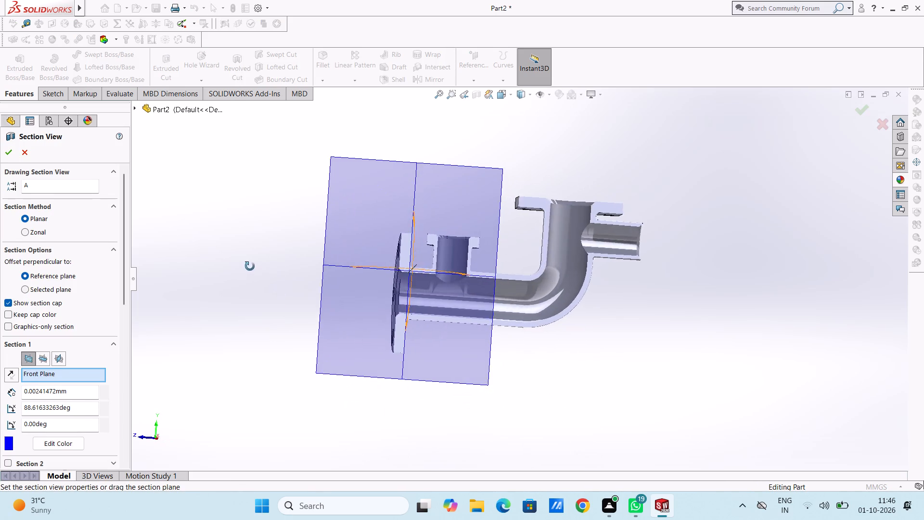
{"action": "middle_click_drag", "start_coordinate": [250, 266], "coordinate": [243, 280]}
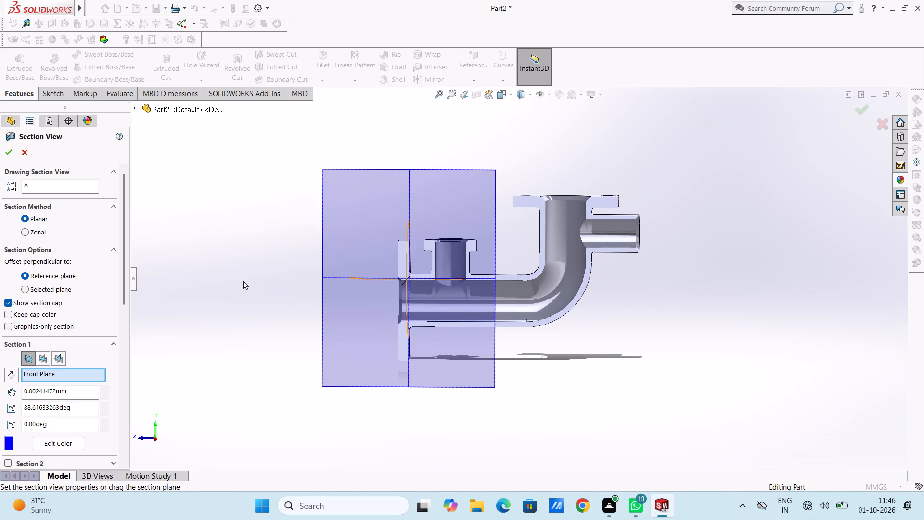
{"action": "middle_click", "coordinate": [243, 281]}
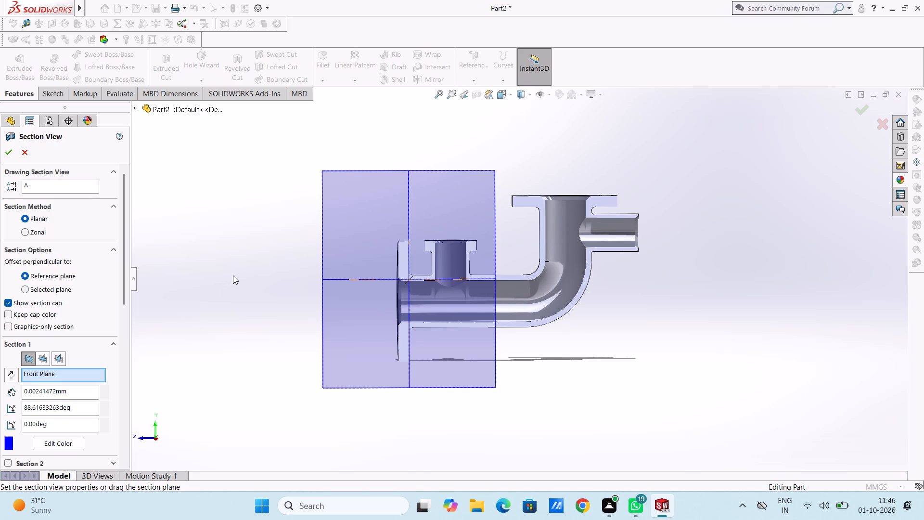
{"action": "middle_click", "coordinate": [233, 275]}
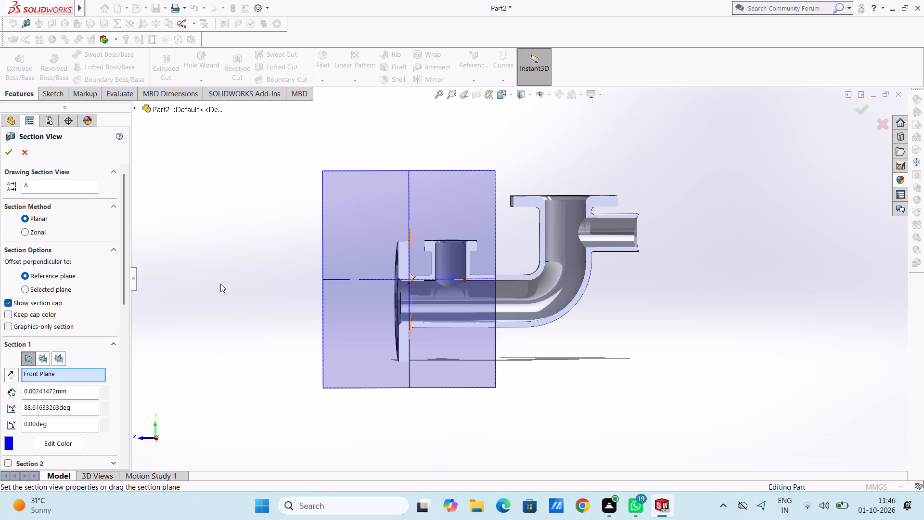
{"action": "middle_click_drag", "start_coordinate": [198, 280], "coordinate": [243, 293]}
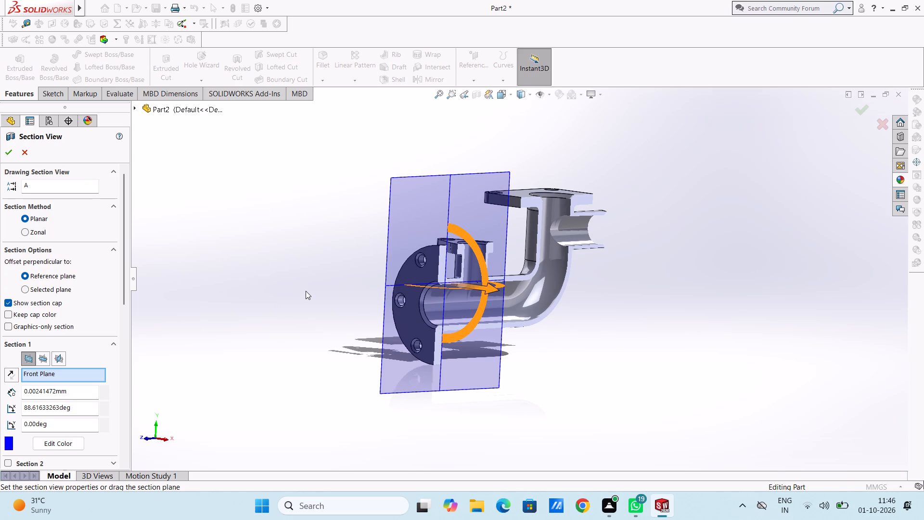
{"action": "middle_click_drag", "start_coordinate": [306, 291], "coordinate": [296, 288]}
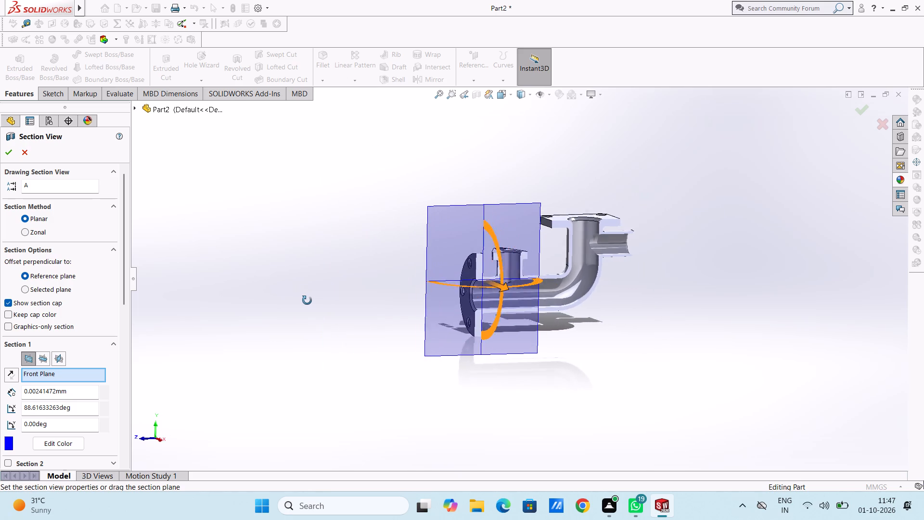
{"action": "middle_click_drag", "start_coordinate": [307, 300], "coordinate": [303, 301]}
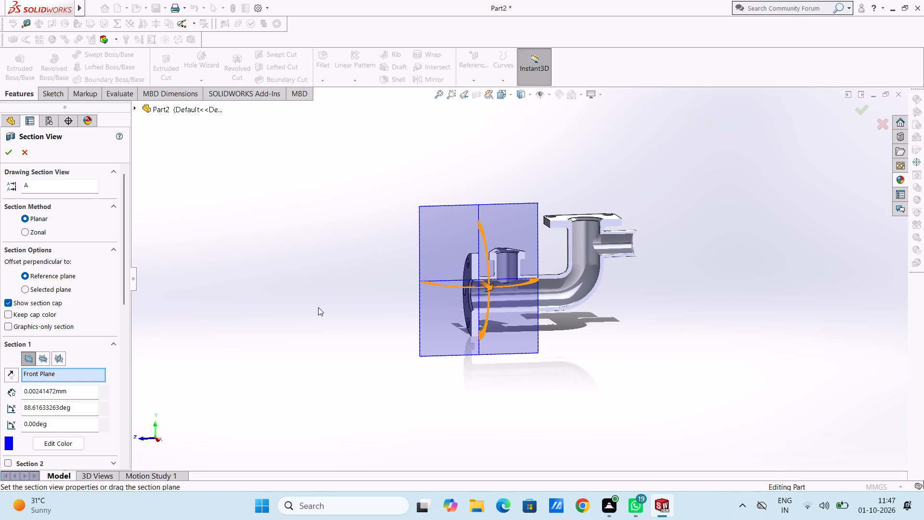
{"action": "middle_click_drag", "start_coordinate": [319, 307], "coordinate": [356, 302]}
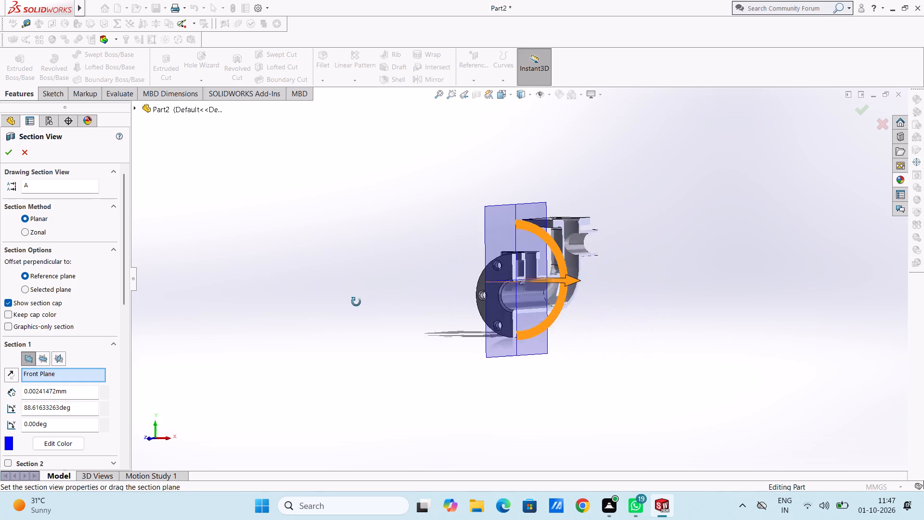
{"action": "middle_click_drag", "start_coordinate": [356, 302], "coordinate": [293, 334]}
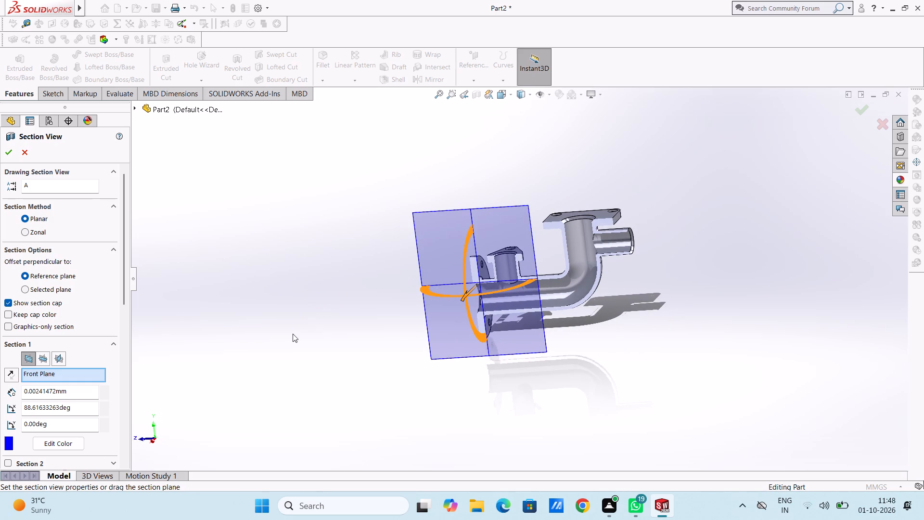
{"action": "middle_click_drag", "start_coordinate": [293, 334], "coordinate": [338, 349]}
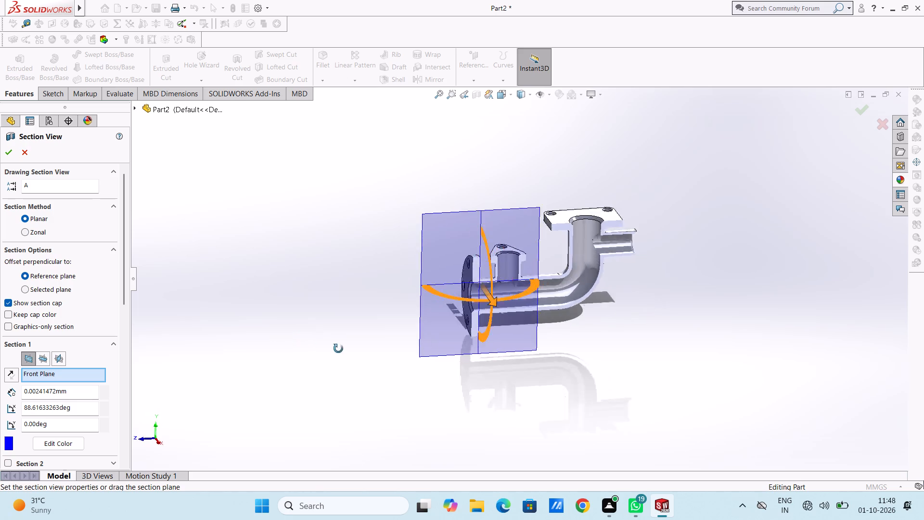
{"action": "middle_click_drag", "start_coordinate": [338, 349], "coordinate": [355, 306]}
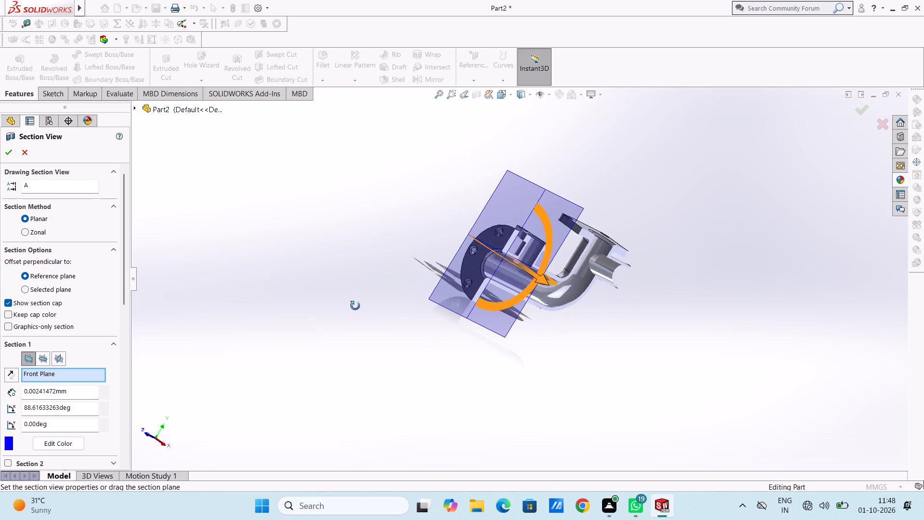
{"action": "middle_click_drag", "start_coordinate": [355, 306], "coordinate": [325, 292]}
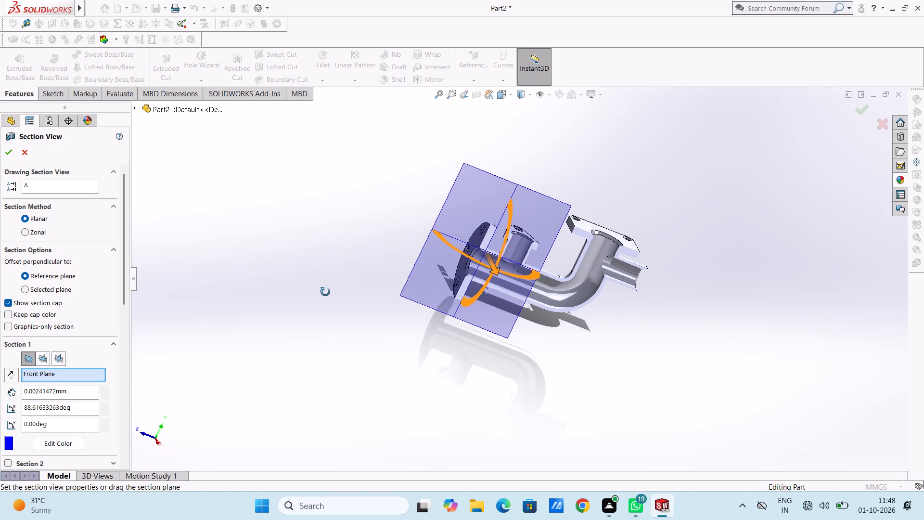
{"action": "middle_click_drag", "start_coordinate": [325, 292], "coordinate": [341, 333]}
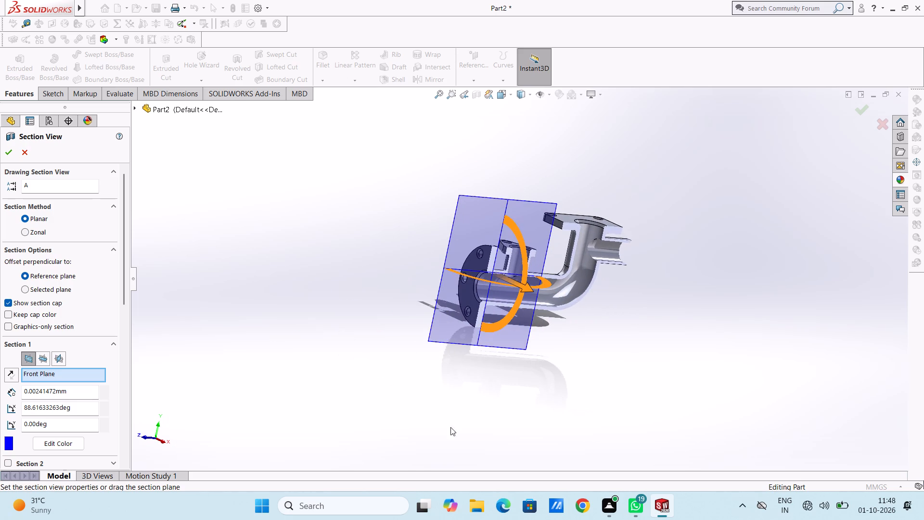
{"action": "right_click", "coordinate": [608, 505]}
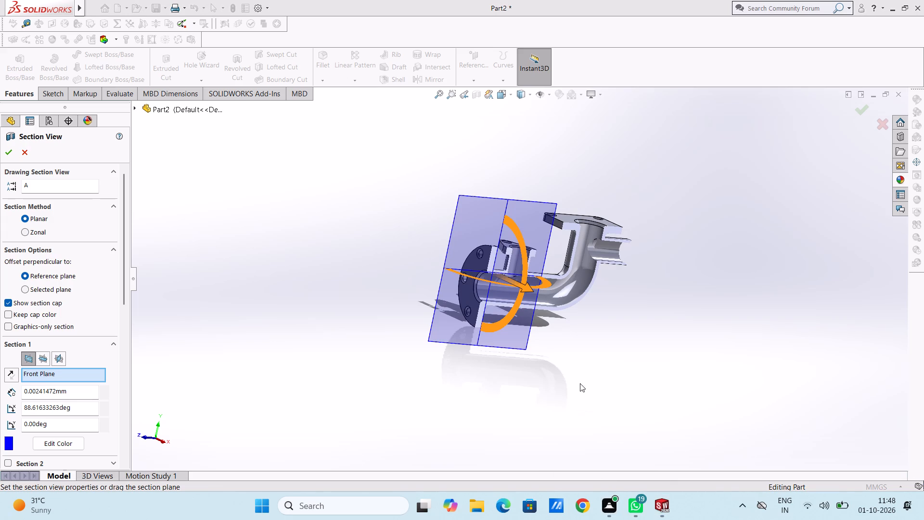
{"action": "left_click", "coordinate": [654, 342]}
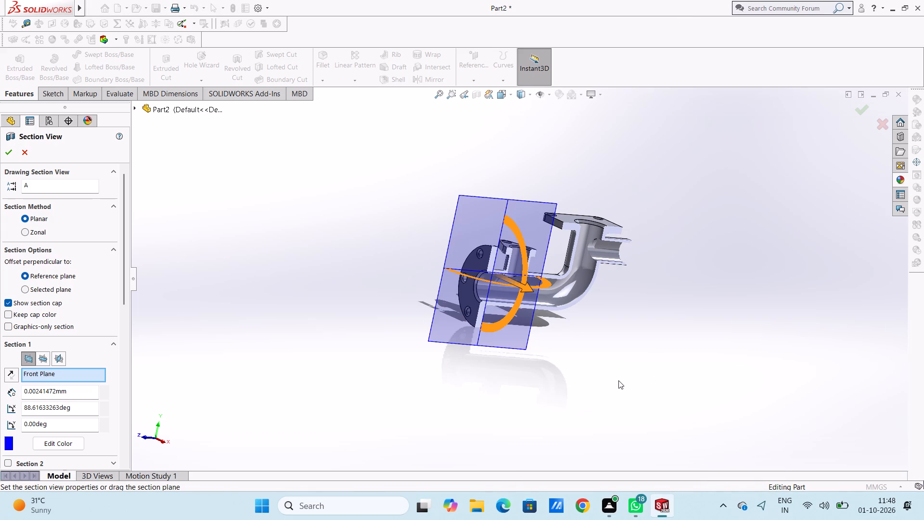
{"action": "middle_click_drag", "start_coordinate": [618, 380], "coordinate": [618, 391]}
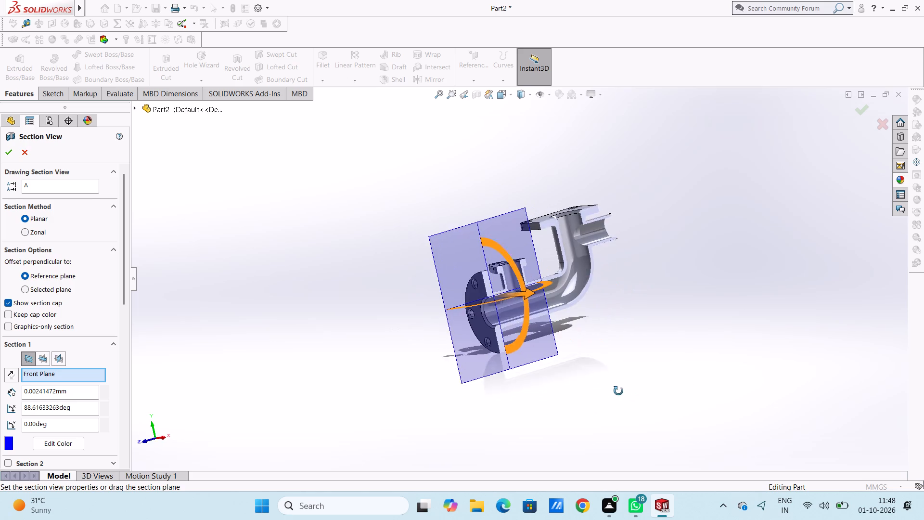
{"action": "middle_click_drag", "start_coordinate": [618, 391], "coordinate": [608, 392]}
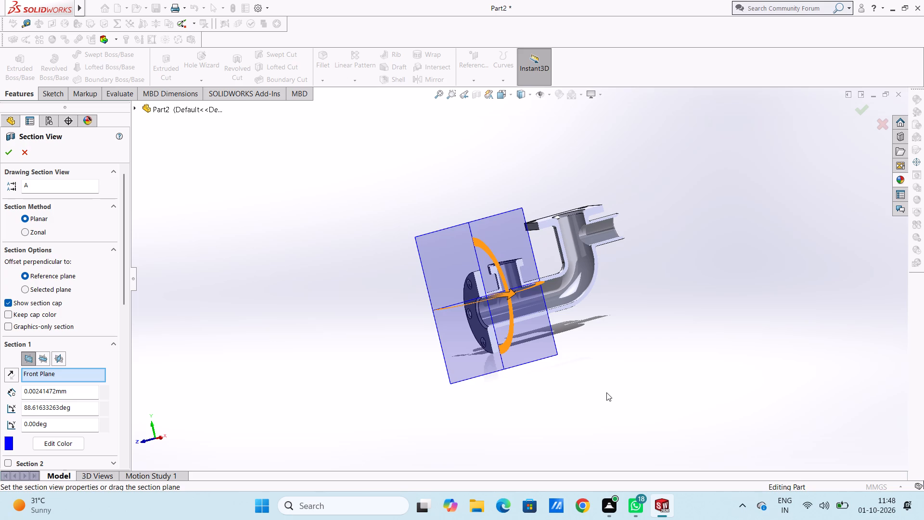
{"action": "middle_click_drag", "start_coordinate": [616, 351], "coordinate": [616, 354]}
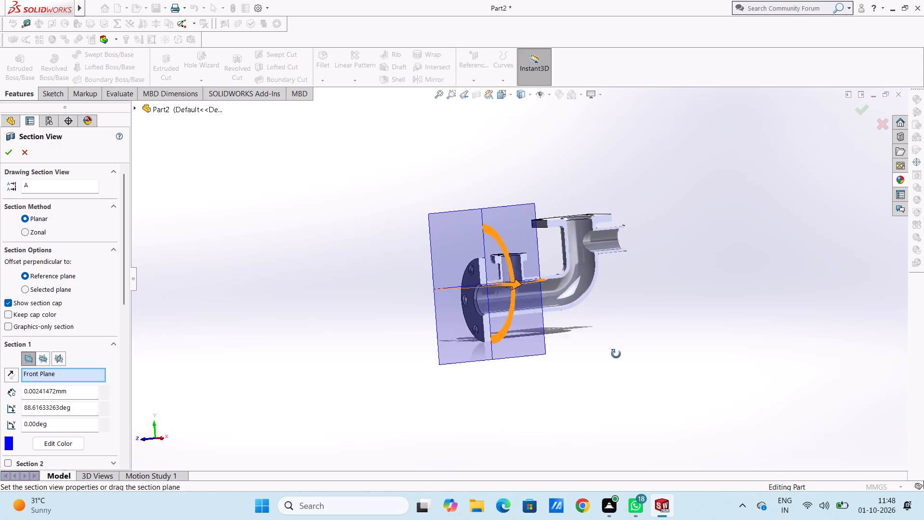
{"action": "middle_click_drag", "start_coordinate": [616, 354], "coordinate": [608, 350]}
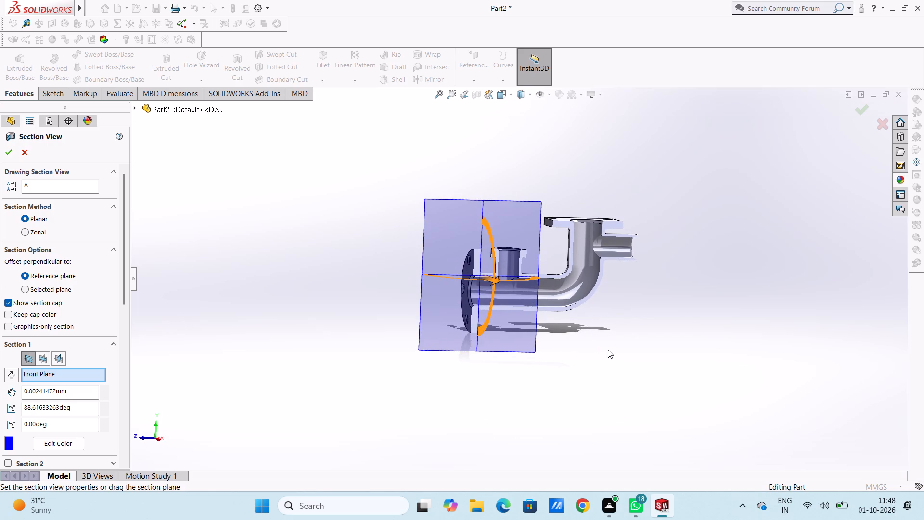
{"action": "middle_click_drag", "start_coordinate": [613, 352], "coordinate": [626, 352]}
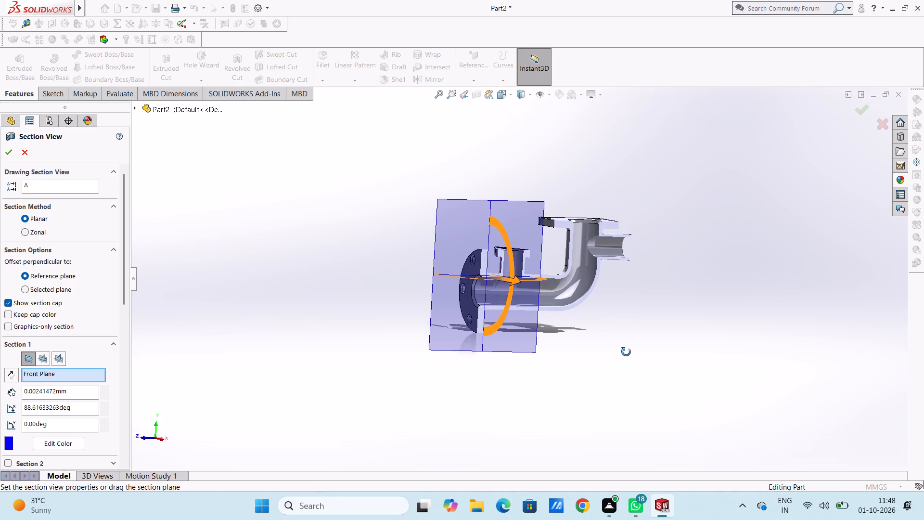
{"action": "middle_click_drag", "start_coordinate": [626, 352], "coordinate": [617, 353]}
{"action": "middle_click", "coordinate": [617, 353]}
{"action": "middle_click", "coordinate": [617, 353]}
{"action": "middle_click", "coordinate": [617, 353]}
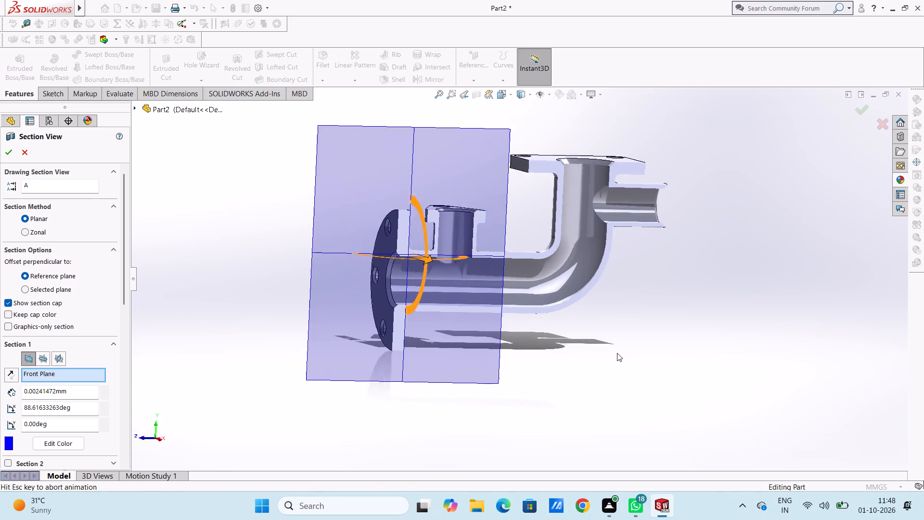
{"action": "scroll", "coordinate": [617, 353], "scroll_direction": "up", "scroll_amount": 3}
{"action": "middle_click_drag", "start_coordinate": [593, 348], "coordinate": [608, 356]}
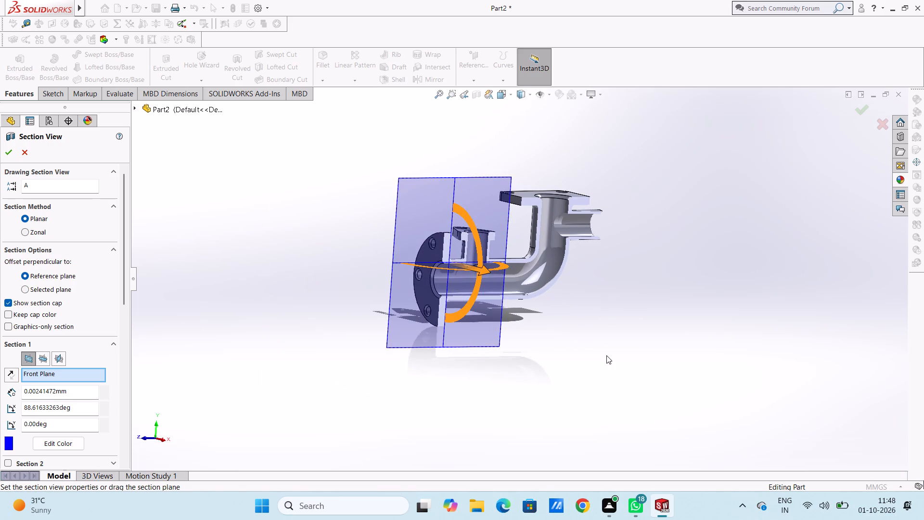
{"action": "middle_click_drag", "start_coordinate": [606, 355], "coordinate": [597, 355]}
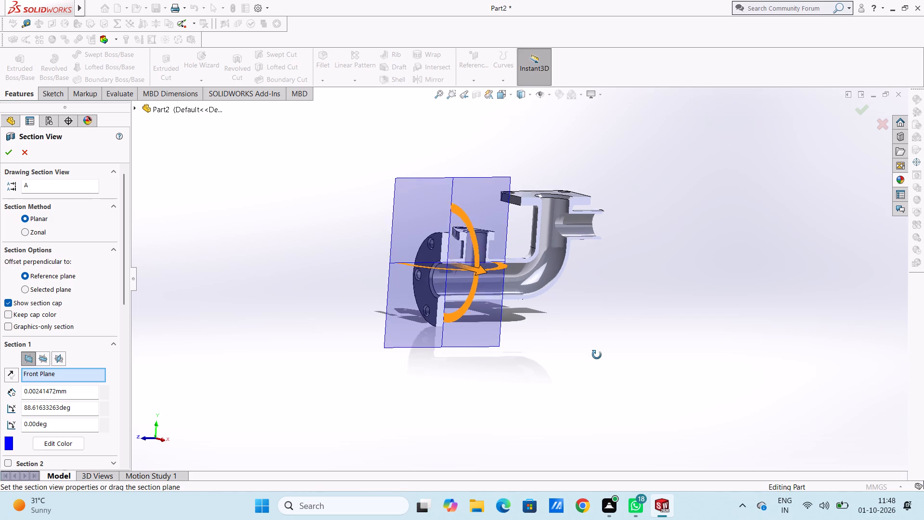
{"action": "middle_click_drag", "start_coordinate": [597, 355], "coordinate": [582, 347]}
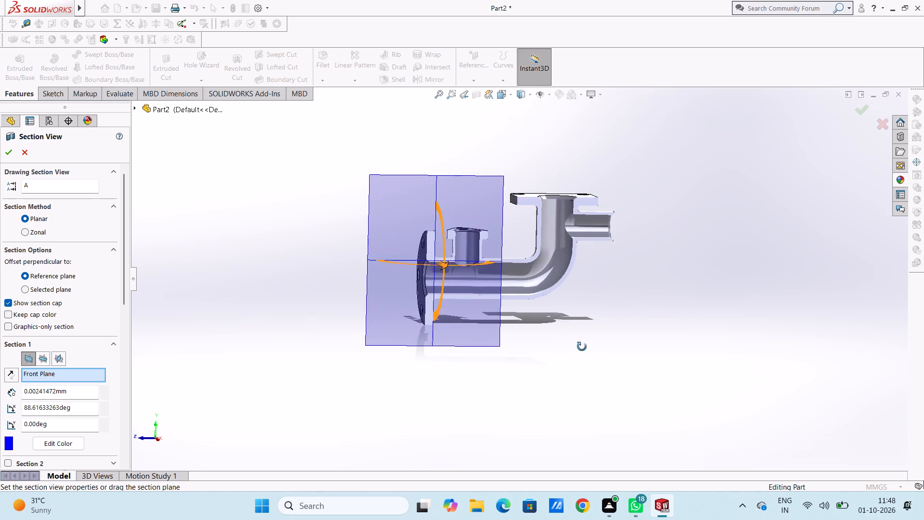
Examine the sectioned elbow's interior from several directions, discard the section view and return the whole part to an isometric view.
{"action": "middle_click_drag", "start_coordinate": [582, 347], "coordinate": [628, 365]}
{"action": "middle_click_drag", "start_coordinate": [611, 334], "coordinate": [558, 333]}
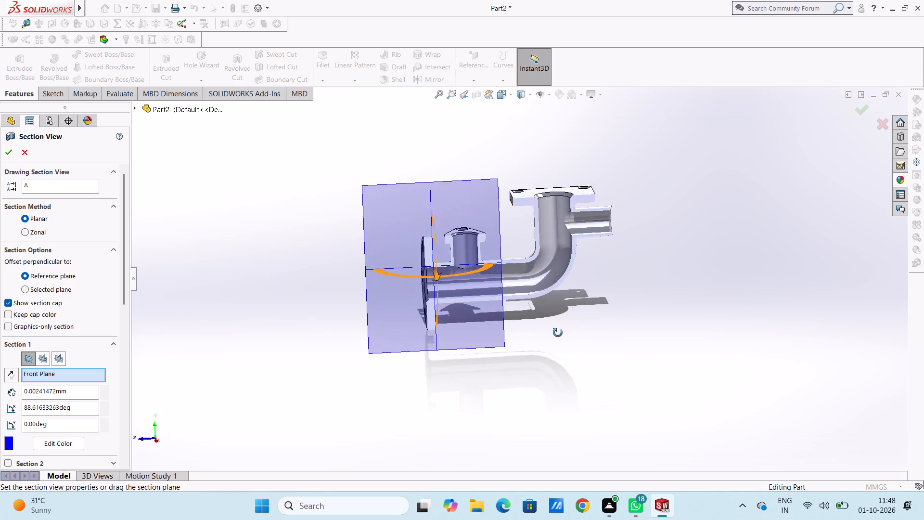
{"action": "middle_click_drag", "start_coordinate": [558, 333], "coordinate": [585, 308]}
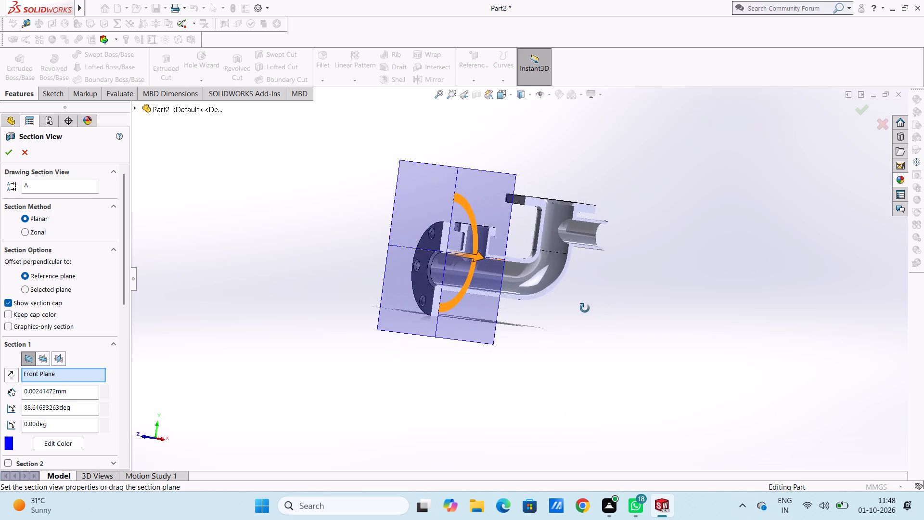
{"action": "middle_click_drag", "start_coordinate": [585, 308], "coordinate": [572, 336]}
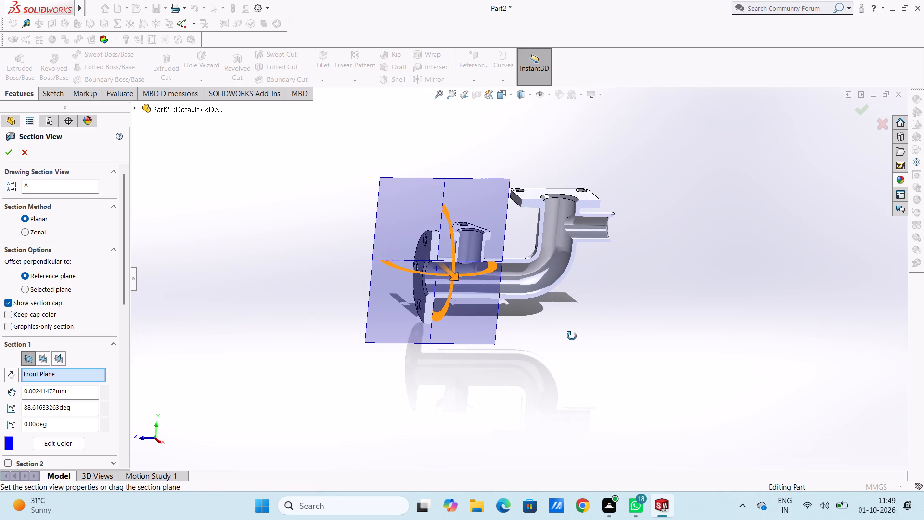
{"action": "middle_click_drag", "start_coordinate": [572, 336], "coordinate": [599, 375]}
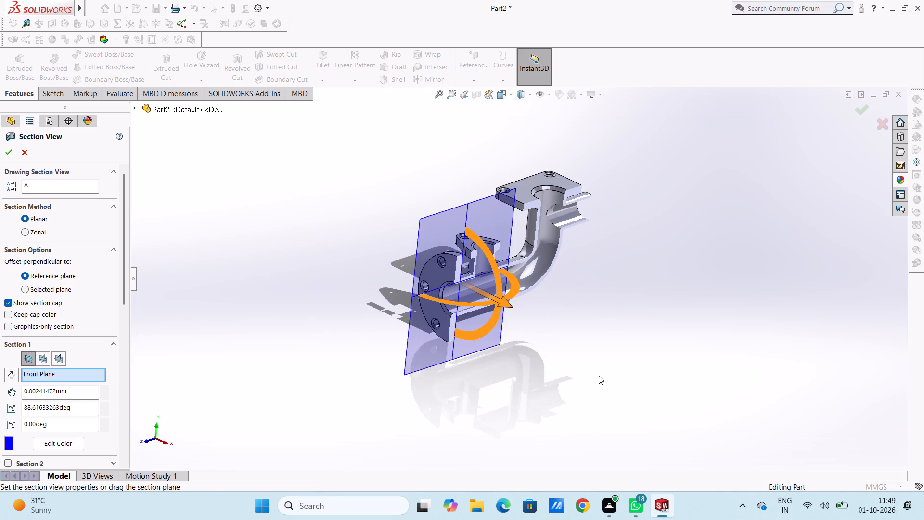
{"action": "key", "text": "Escape"}
{"action": "key", "text": "Escape"}
{"action": "key", "text": "Escape"}
{"action": "key", "text": "Escape"}
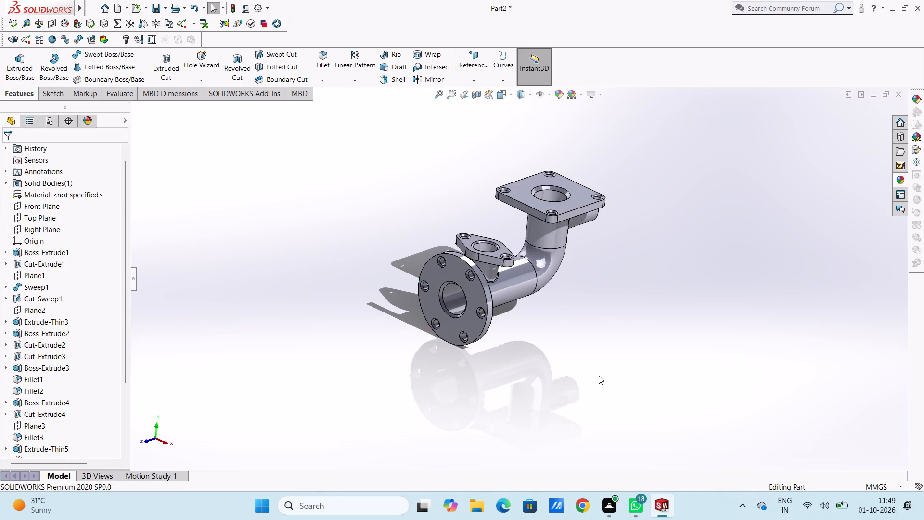
{"action": "key", "text": "ctrl+7"}
{"action": "key", "text": "Escape"}
{"action": "key", "text": "Escape"}
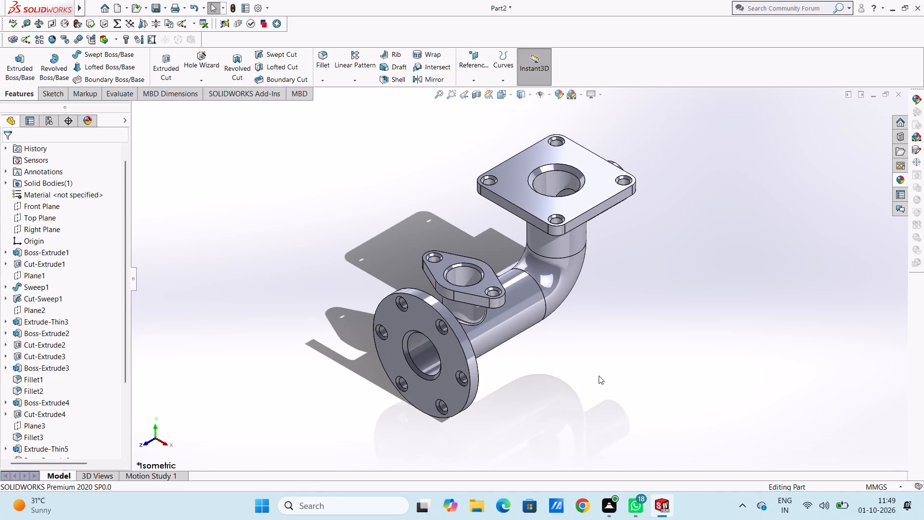
{"action": "scroll", "coordinate": [599, 376], "scroll_direction": "up", "scroll_amount": 4}
{"action": "scroll", "coordinate": [508, 364], "scroll_direction": "down", "scroll_amount": 1}
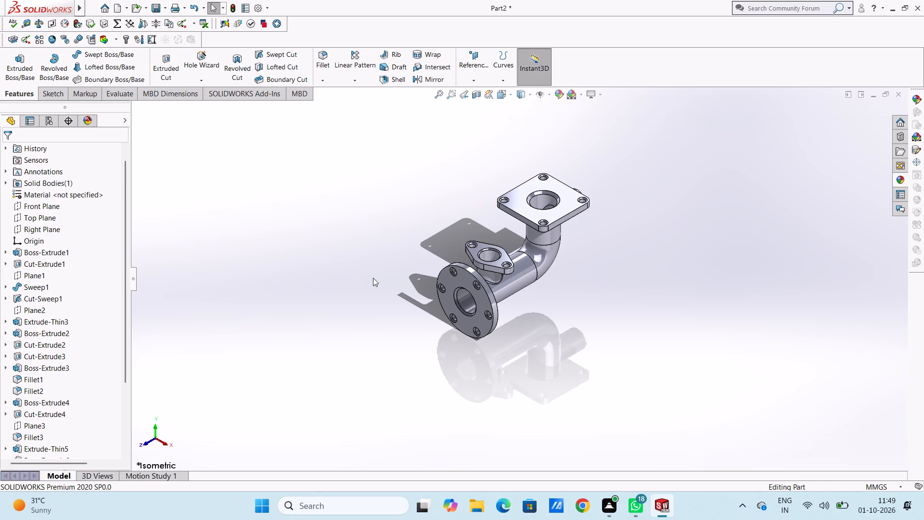
Start a face colour appearance on the outer face of the straight horizontal pipe and choose a medium-dark blue.
{"action": "scroll", "coordinate": [510, 308], "scroll_direction": "down", "scroll_amount": 5}
{"action": "left_click", "coordinate": [508, 258]}
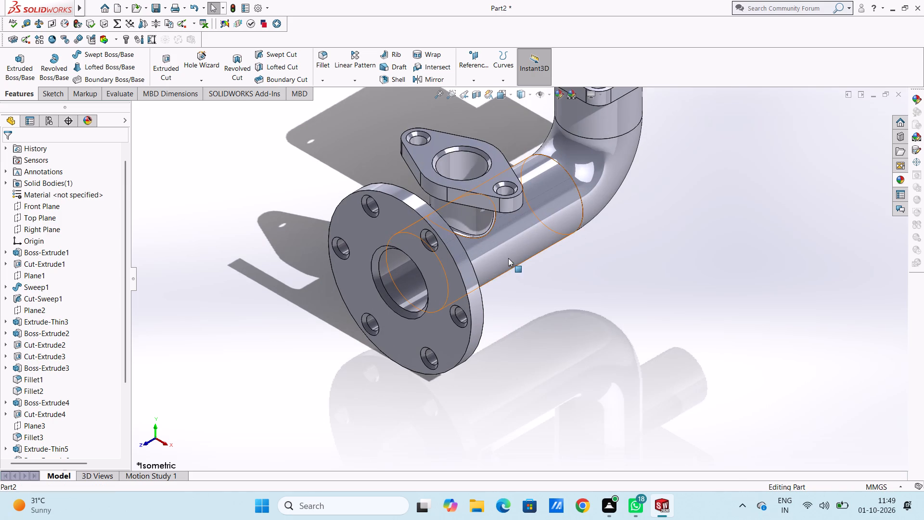
{"action": "left_click", "coordinate": [557, 97]}
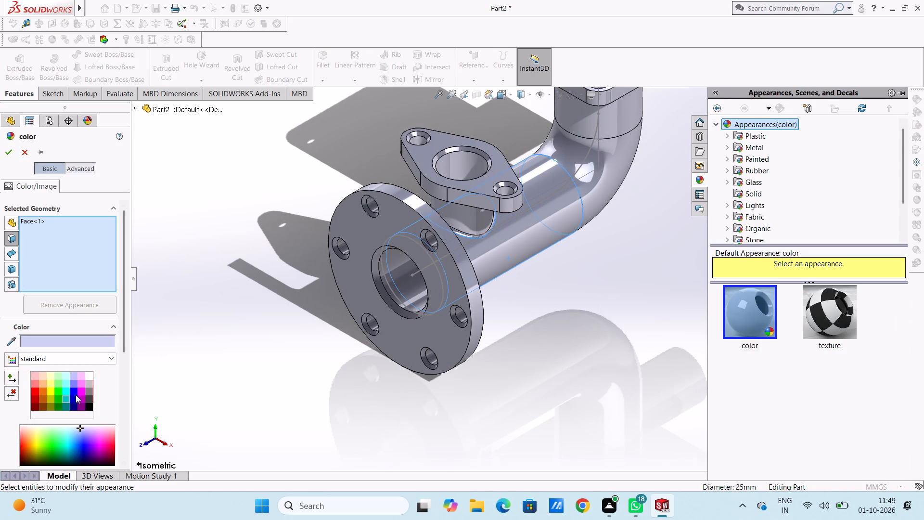
{"action": "left_click", "coordinate": [75, 439]}
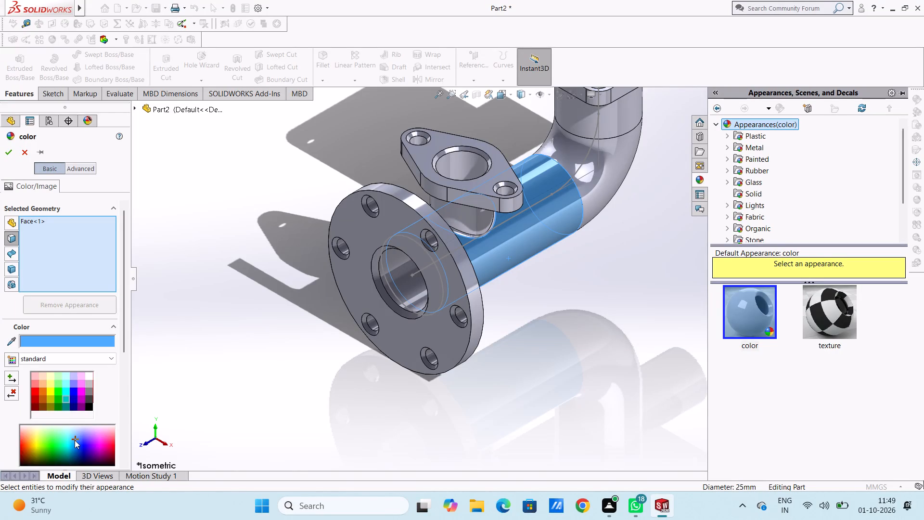
{"action": "left_click", "coordinate": [73, 446]}
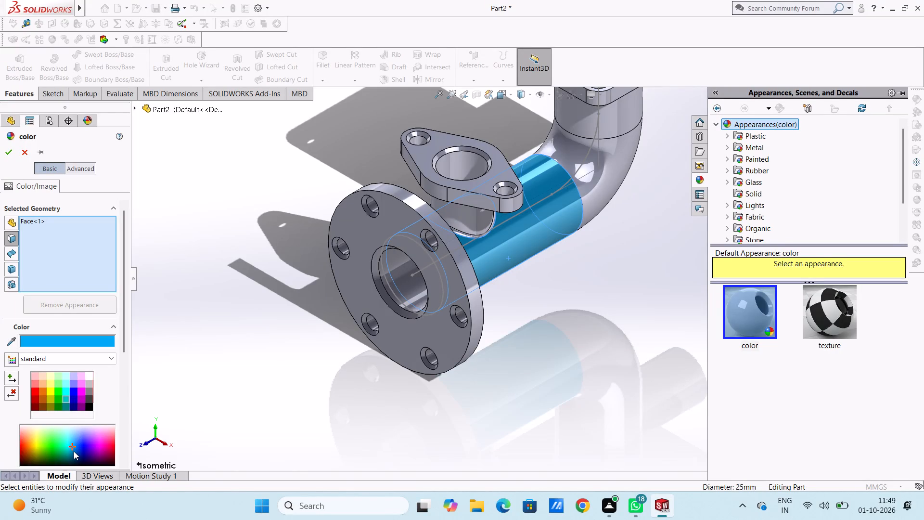
{"action": "left_click", "coordinate": [74, 451]}
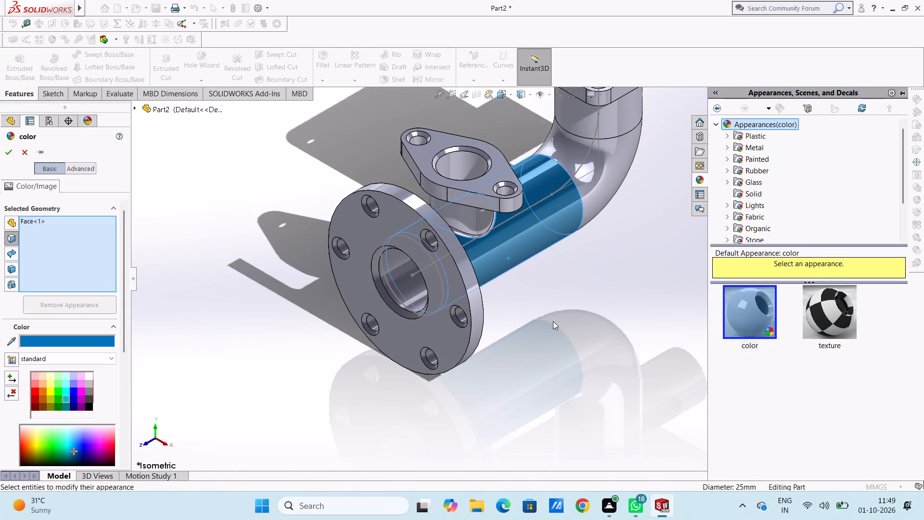
Add the round flange's outer rim, the fillet at its pipe joint and its back face to the blue appearance.
{"action": "middle_click_drag", "start_coordinate": [553, 321], "coordinate": [547, 301]}
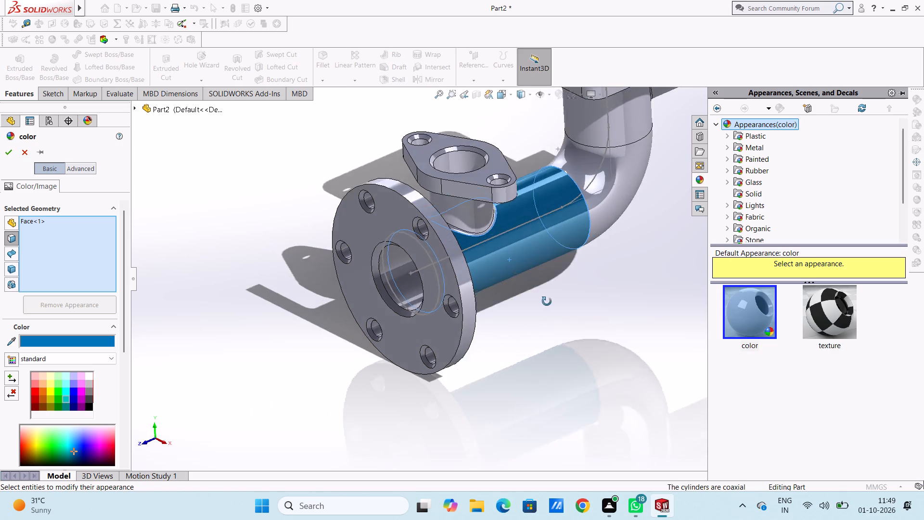
{"action": "middle_click_drag", "start_coordinate": [547, 301], "coordinate": [509, 306]}
{"action": "scroll", "coordinate": [509, 306], "scroll_direction": "down", "scroll_amount": 1}
{"action": "left_click", "coordinate": [400, 302]}
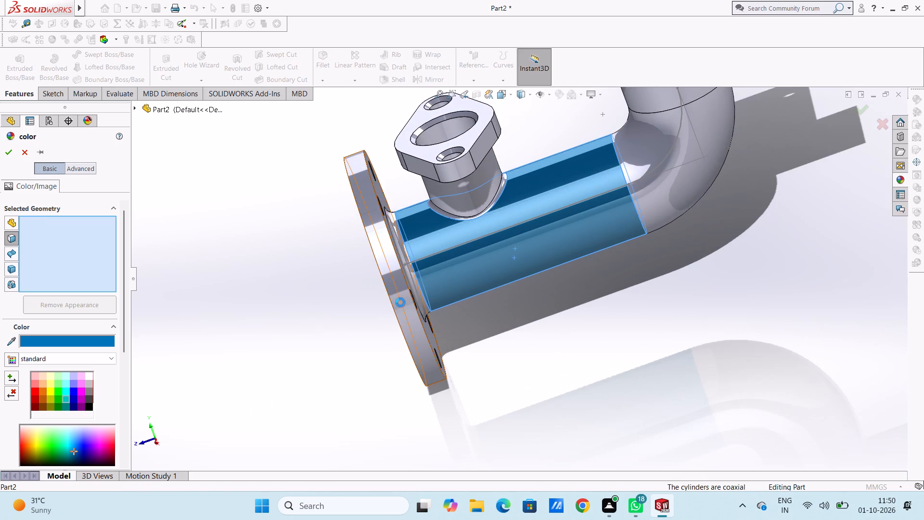
{"action": "middle_click_drag", "start_coordinate": [479, 326], "coordinate": [479, 326]}
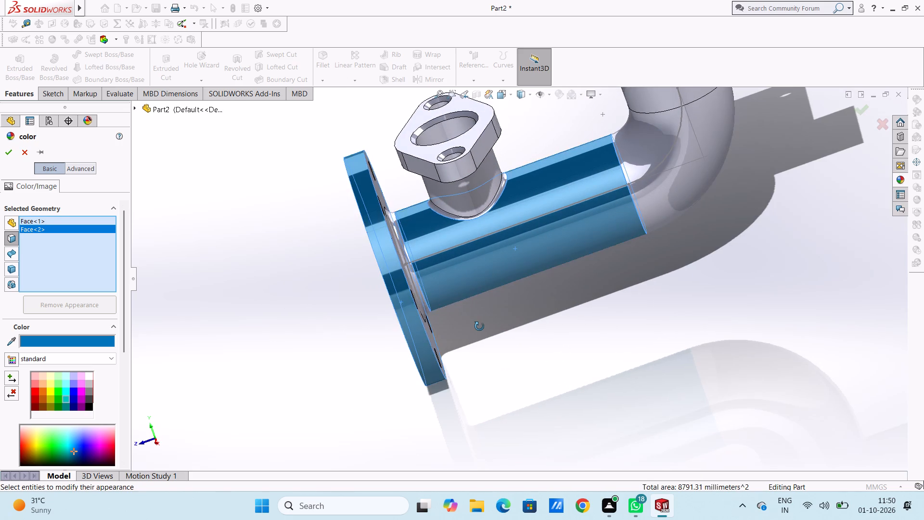
{"action": "middle_click_drag", "start_coordinate": [479, 326], "coordinate": [476, 351]}
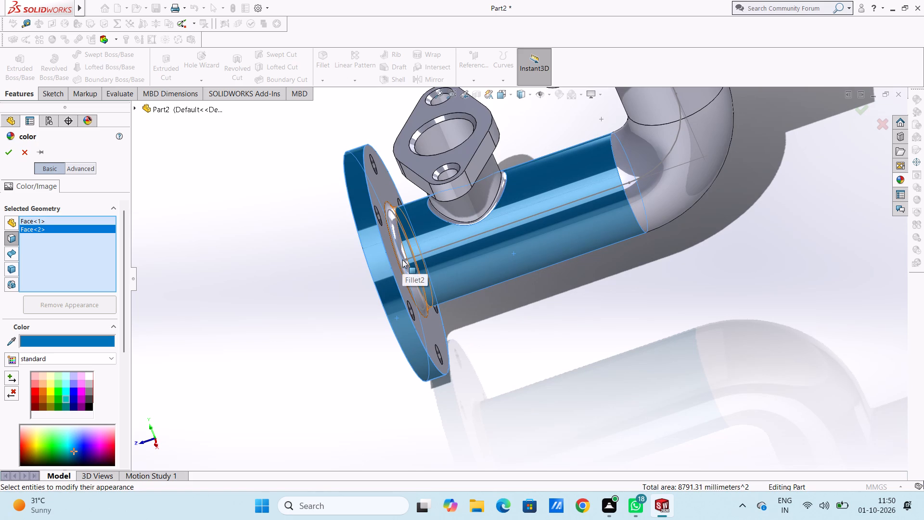
{"action": "left_click", "coordinate": [402, 260]}
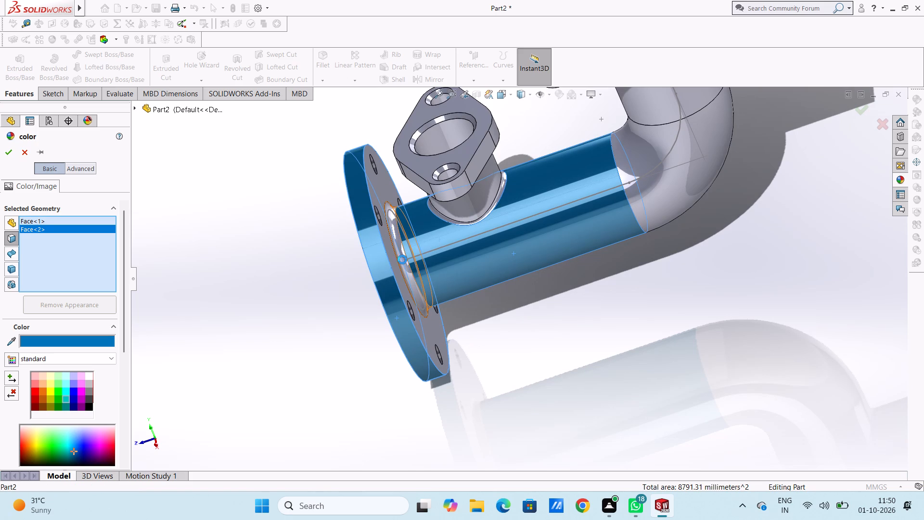
{"action": "left_click", "coordinate": [395, 274]}
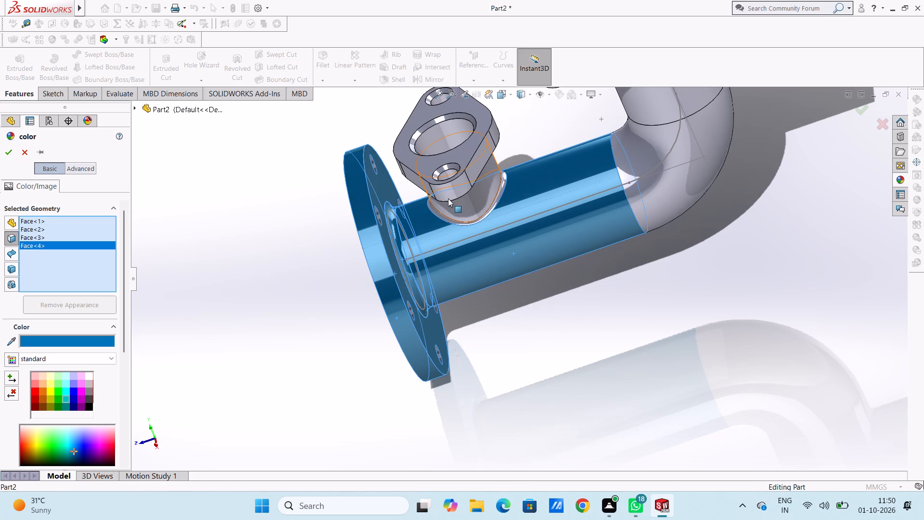
Add the short branch pipe's outer face and the oval flange's long flat side, underside and neck fillet to the blue appearance.
{"action": "left_click", "coordinate": [475, 199]}
{"action": "middle_click_drag", "start_coordinate": [511, 327], "coordinate": [519, 327]}
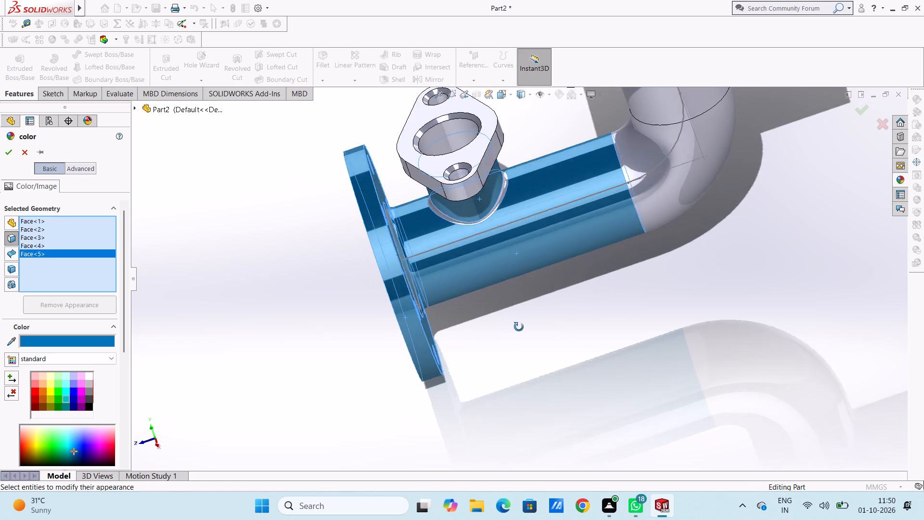
{"action": "middle_click_drag", "start_coordinate": [519, 327], "coordinate": [528, 199]}
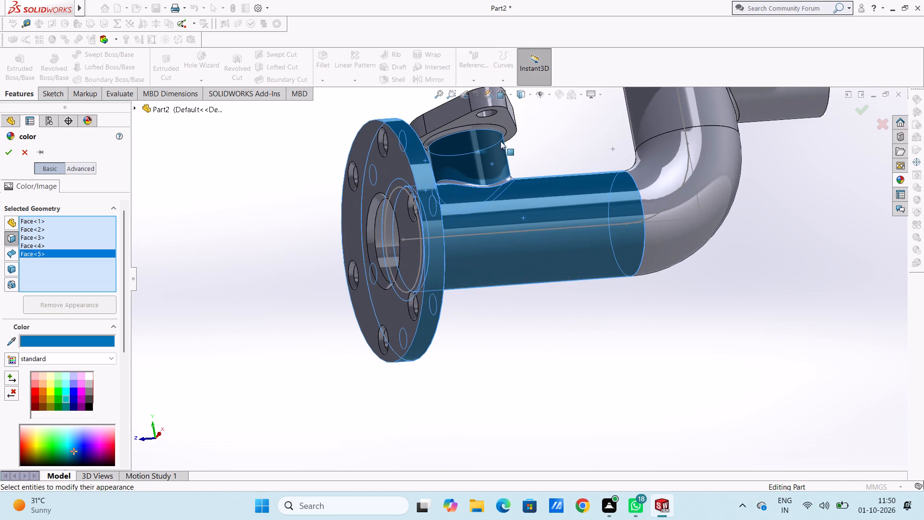
{"action": "scroll", "coordinate": [500, 141], "scroll_direction": "down", "scroll_amount": 4}
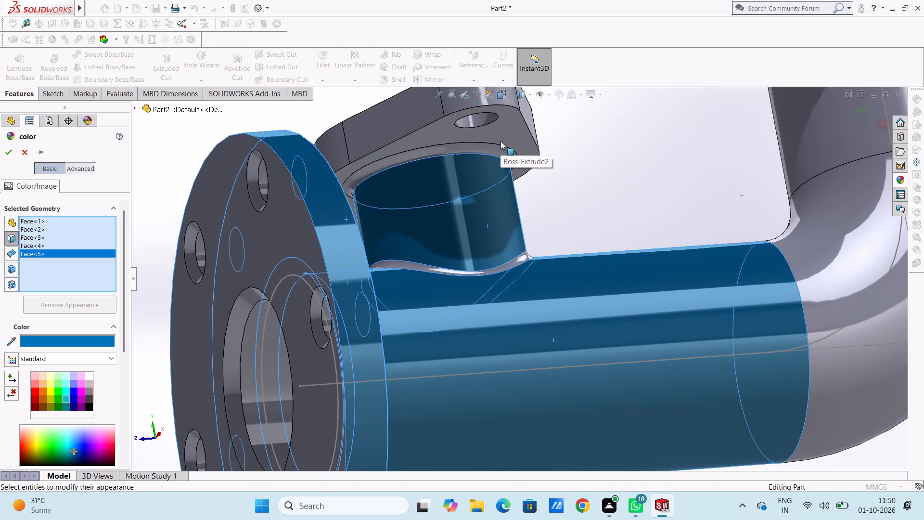
{"action": "left_click", "coordinate": [407, 121]}
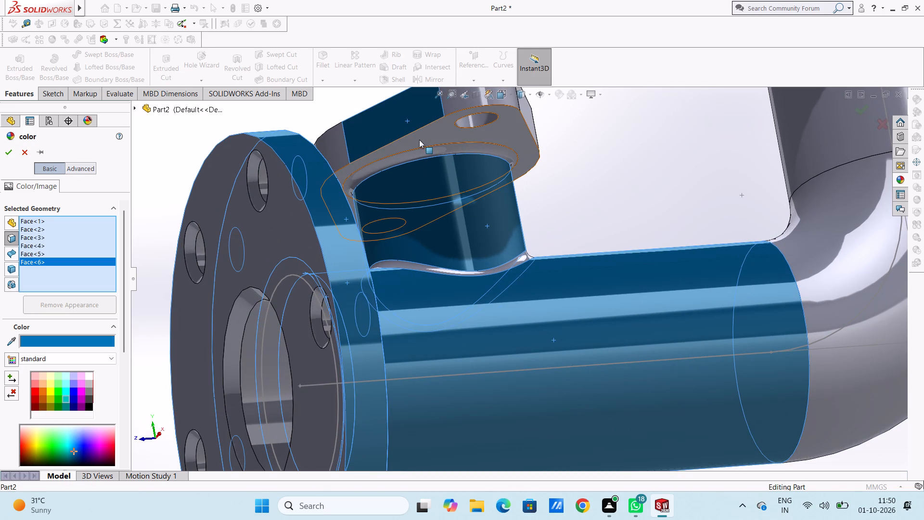
{"action": "left_click", "coordinate": [419, 140]}
{"action": "left_click", "coordinate": [437, 154]}
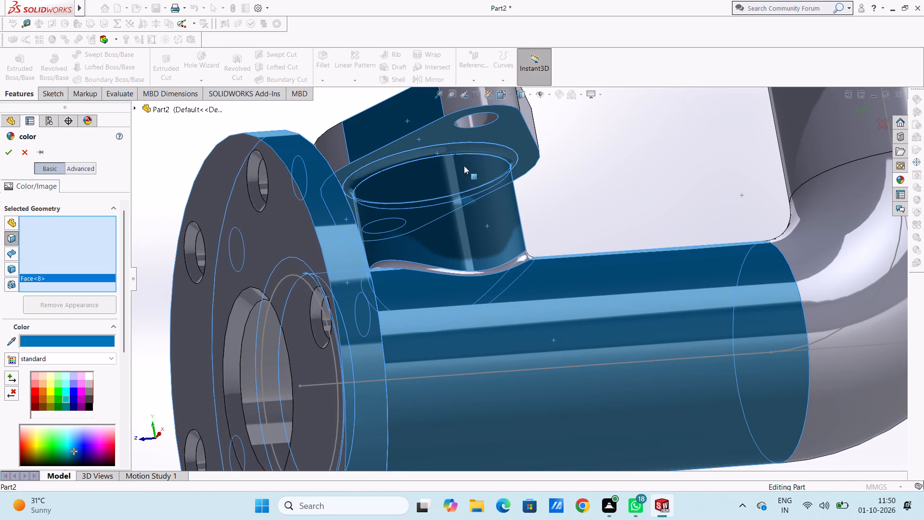
Add four more side faces around the oval flange's edge, both rounded and flat, to the blue appearance.
{"action": "scroll", "coordinate": [502, 174], "scroll_direction": "up", "scroll_amount": 4}
{"action": "middle_click_drag", "start_coordinate": [523, 185], "coordinate": [523, 257]}
{"action": "scroll", "coordinate": [522, 261], "scroll_direction": "down", "scroll_amount": 6}
{"action": "left_click", "coordinate": [484, 247]}
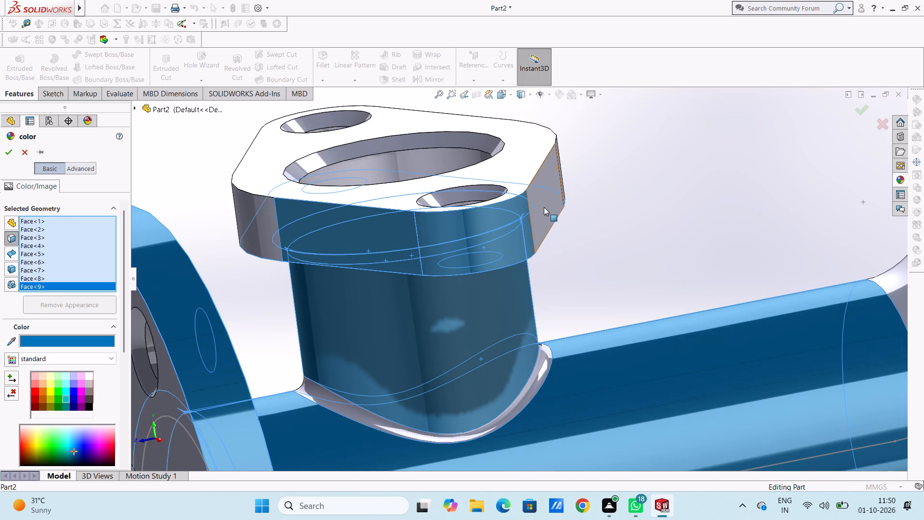
{"action": "left_click", "coordinate": [544, 207]}
{"action": "scroll", "coordinate": [434, 247], "scroll_direction": "up", "scroll_amount": 3}
{"action": "middle_click_drag", "start_coordinate": [436, 259], "coordinate": [454, 270]}
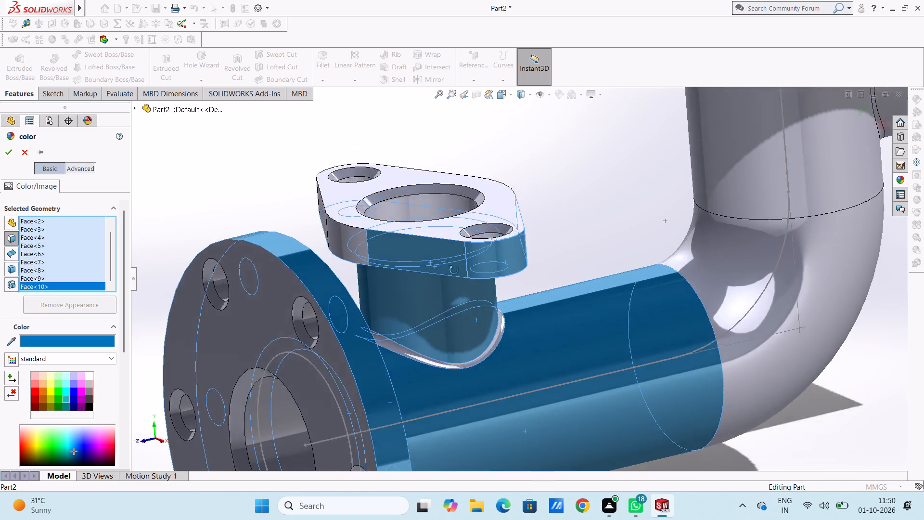
{"action": "middle_click_drag", "start_coordinate": [454, 270], "coordinate": [459, 274]}
{"action": "left_click", "coordinate": [346, 238]}
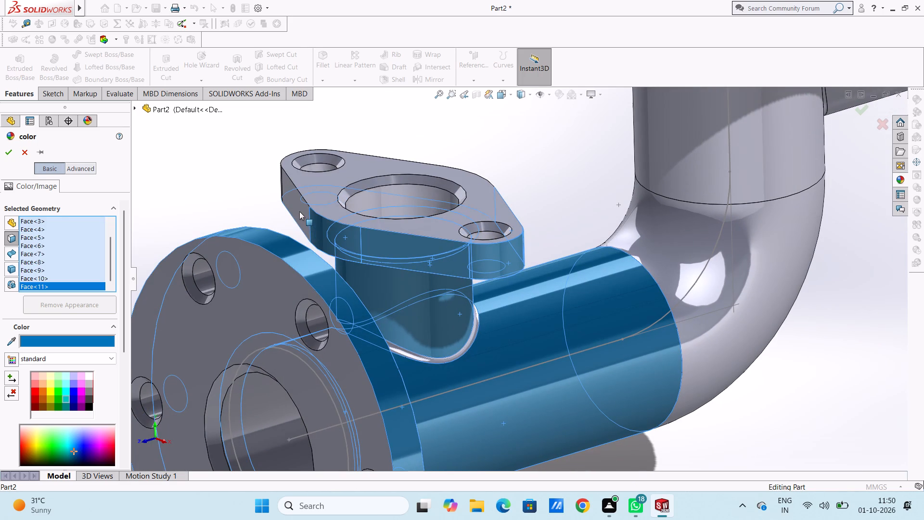
{"action": "left_click", "coordinate": [299, 211]}
Add the remaining uncoloured faces around the oval flange's far side to the blue appearance.
{"action": "scroll", "coordinate": [284, 201], "scroll_direction": "up", "scroll_amount": 2}
{"action": "middle_click_drag", "start_coordinate": [309, 218], "coordinate": [365, 262]}
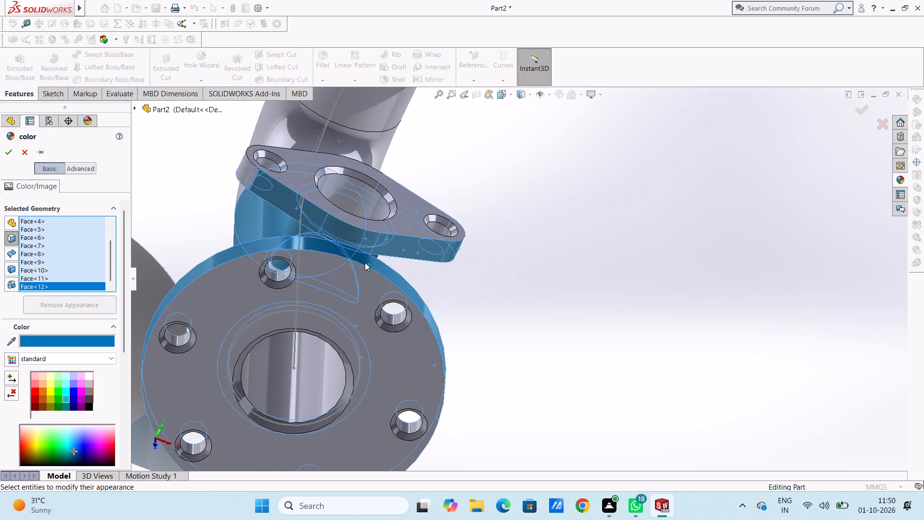
{"action": "scroll", "coordinate": [332, 212], "scroll_direction": "up", "scroll_amount": 3}
{"action": "middle_click_drag", "start_coordinate": [298, 214], "coordinate": [356, 264]}
{"action": "scroll", "coordinate": [319, 177], "scroll_direction": "down", "scroll_amount": 6}
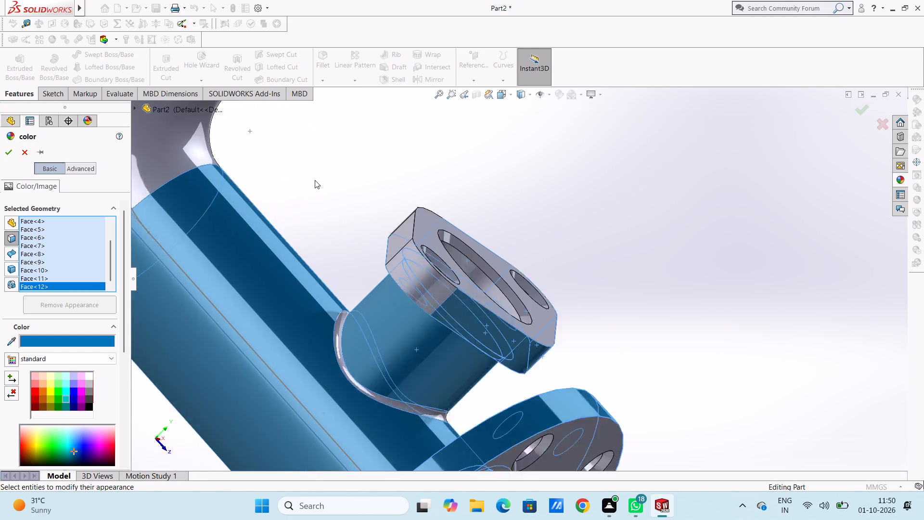
{"action": "left_click", "coordinate": [438, 289]}
{"action": "left_click", "coordinate": [429, 258]}
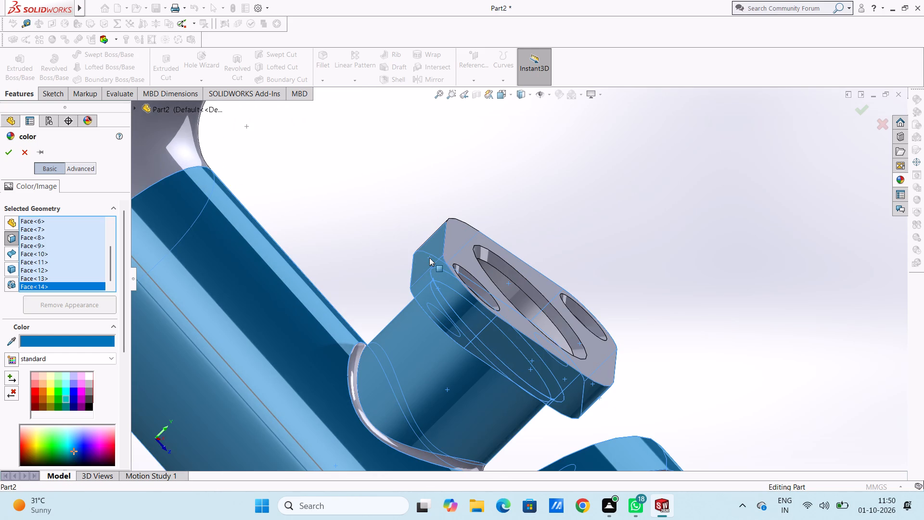
{"action": "middle_click_drag", "start_coordinate": [384, 291], "coordinate": [358, 238]}
{"action": "scroll", "coordinate": [357, 239], "scroll_direction": "up", "scroll_amount": 4}
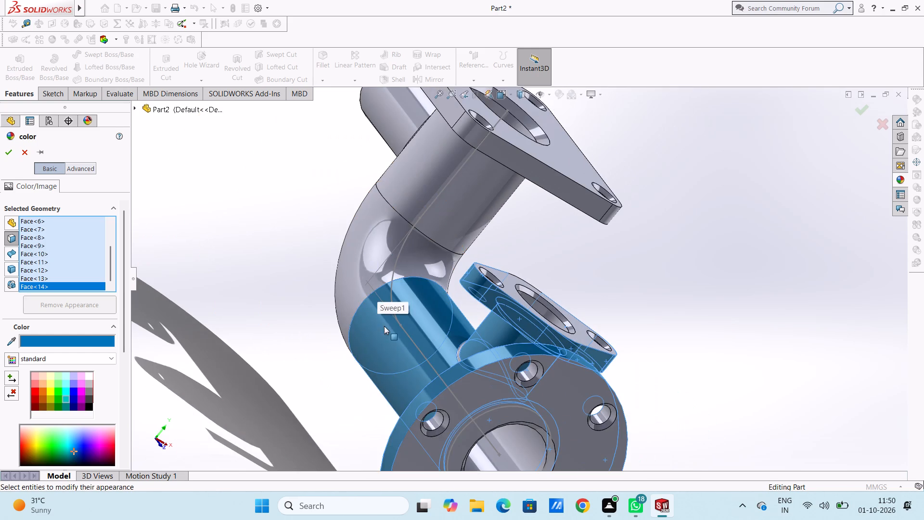
{"action": "scroll", "coordinate": [384, 326], "scroll_direction": "up", "scroll_amount": 4}
{"action": "middle_click_drag", "start_coordinate": [346, 265], "coordinate": [284, 241]}
{"action": "middle_click_drag", "start_coordinate": [301, 305], "coordinate": [226, 259]}
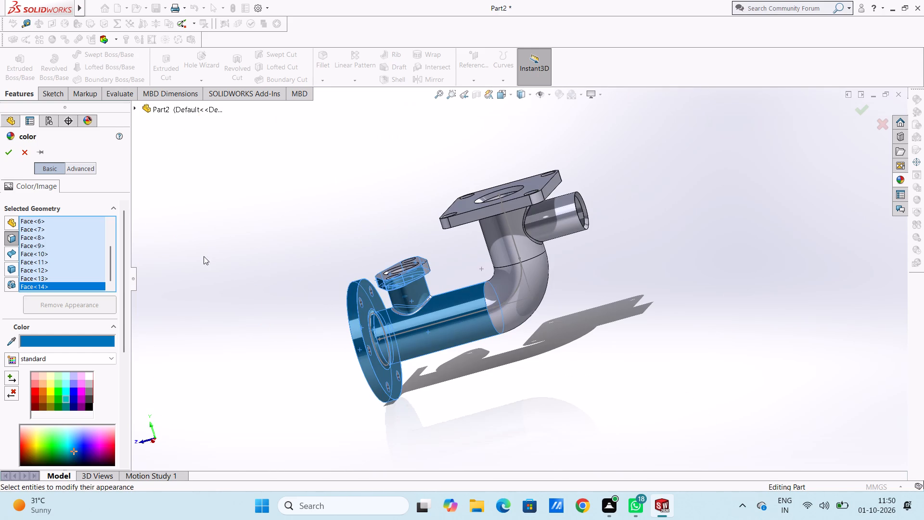
{"action": "middle_click_drag", "start_coordinate": [419, 242], "coordinate": [398, 270]}
{"action": "scroll", "coordinate": [440, 278], "scroll_direction": "down", "scroll_amount": 3}
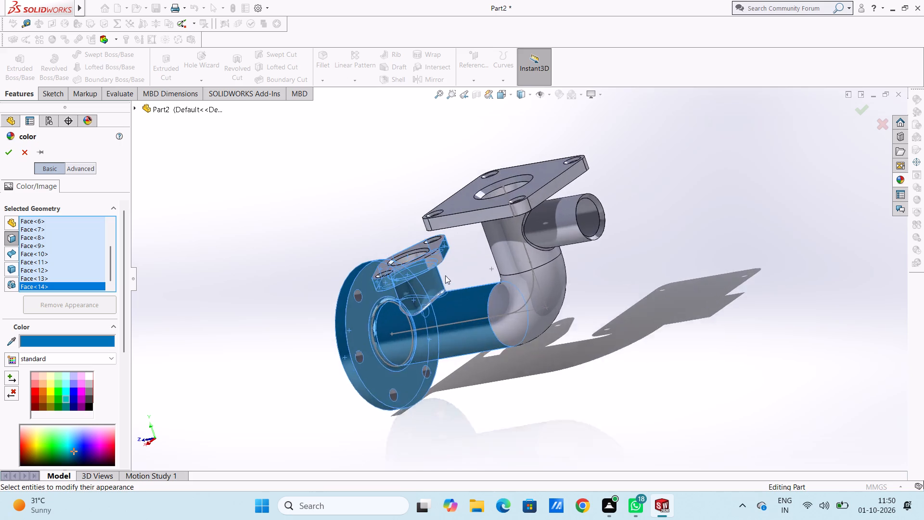
{"action": "scroll", "coordinate": [445, 275], "scroll_direction": "down", "scroll_amount": 3}
{"action": "left_click", "coordinate": [456, 241]}
{"action": "scroll", "coordinate": [456, 241], "scroll_direction": "up", "scroll_amount": 4}
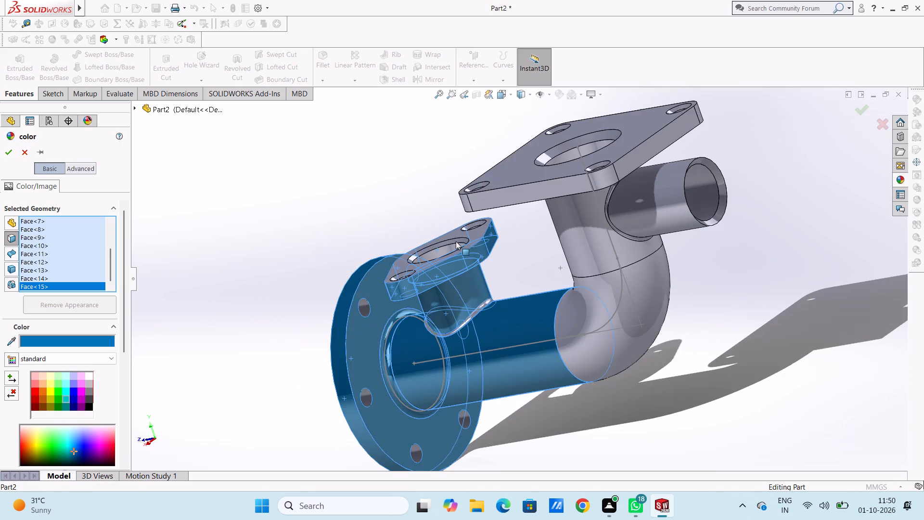
Add the elbow bend, the vertical pipe, the side branch pipe's outer face and the branch's joint fillet to the blue appearance.
{"action": "middle_click_drag", "start_coordinate": [515, 263], "coordinate": [564, 260]}
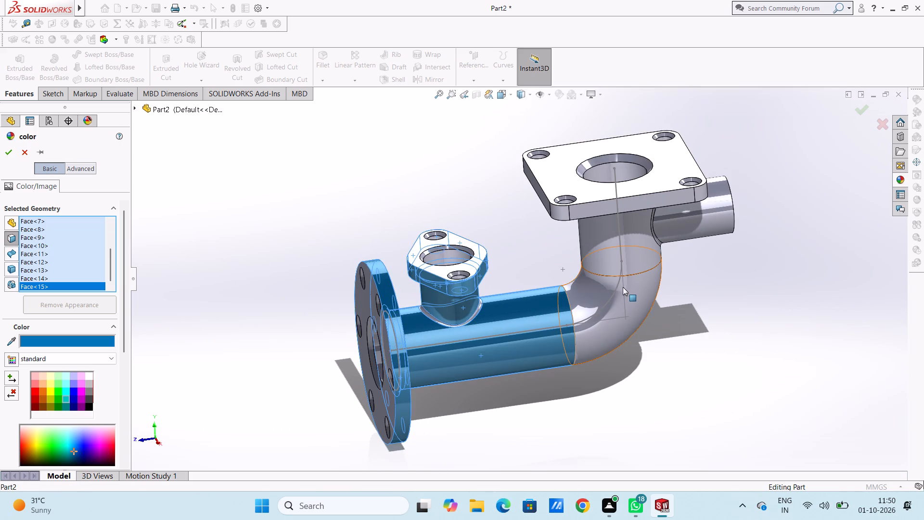
{"action": "left_click", "coordinate": [623, 287]}
{"action": "left_click", "coordinate": [613, 243]}
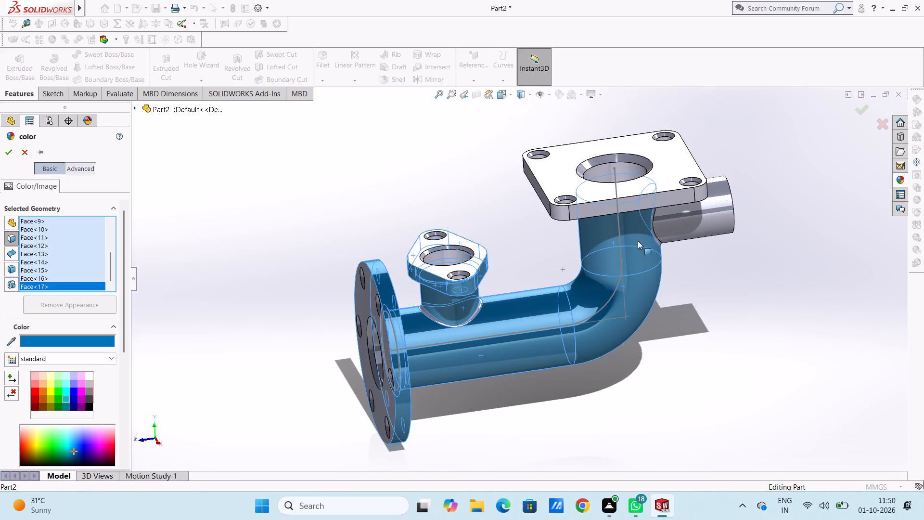
{"action": "left_click", "coordinate": [668, 225]}
{"action": "scroll", "coordinate": [679, 243], "scroll_direction": "down", "scroll_amount": 4}
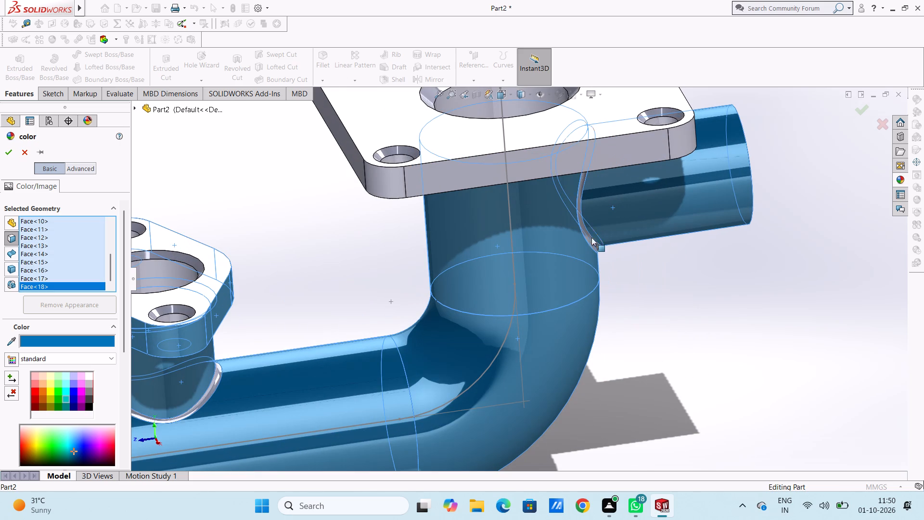
{"action": "left_click", "coordinate": [589, 239]}
Add the fillet joining the short branch to the main pipe and the square flange's underside and neck fillet to the blue appearance.
{"action": "middle_click_drag", "start_coordinate": [557, 242], "coordinate": [554, 168]}
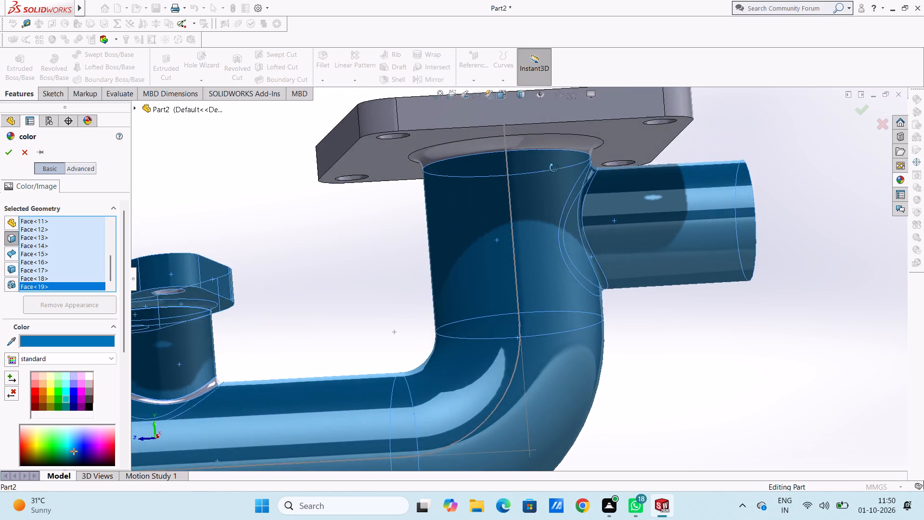
{"action": "middle_click_drag", "start_coordinate": [554, 168], "coordinate": [552, 156]}
{"action": "left_click", "coordinate": [211, 377]}
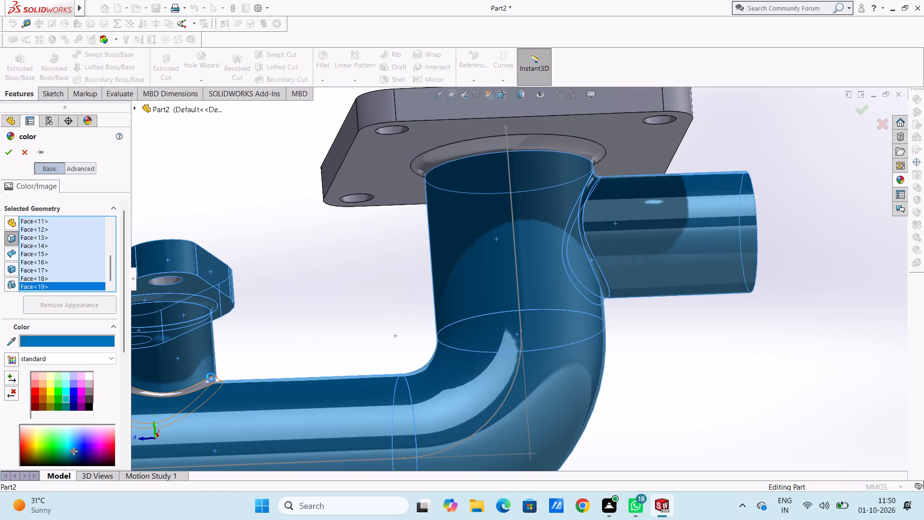
{"action": "left_click", "coordinate": [423, 133]}
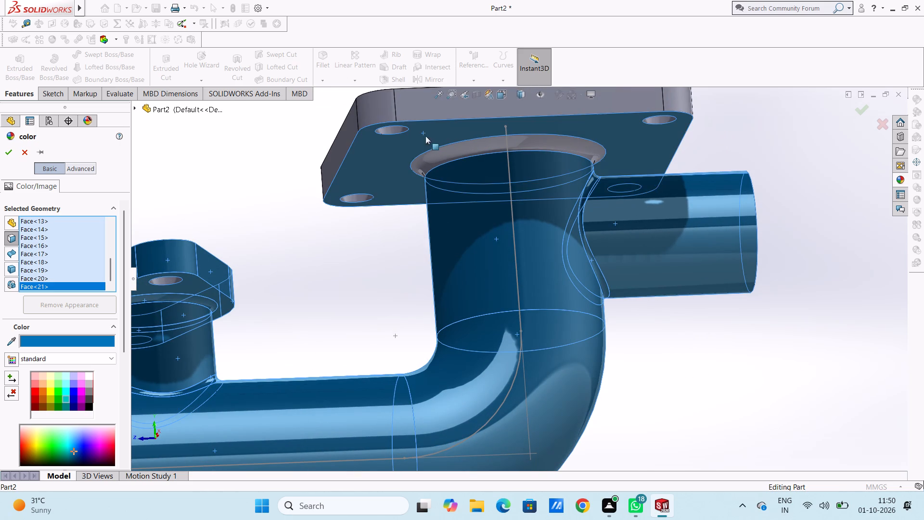
{"action": "left_click", "coordinate": [455, 153]}
Add two adjacent flat sides and two rounded corners of the square flange's edge to the blue appearance.
{"action": "scroll", "coordinate": [455, 153], "scroll_direction": "up", "scroll_amount": 4}
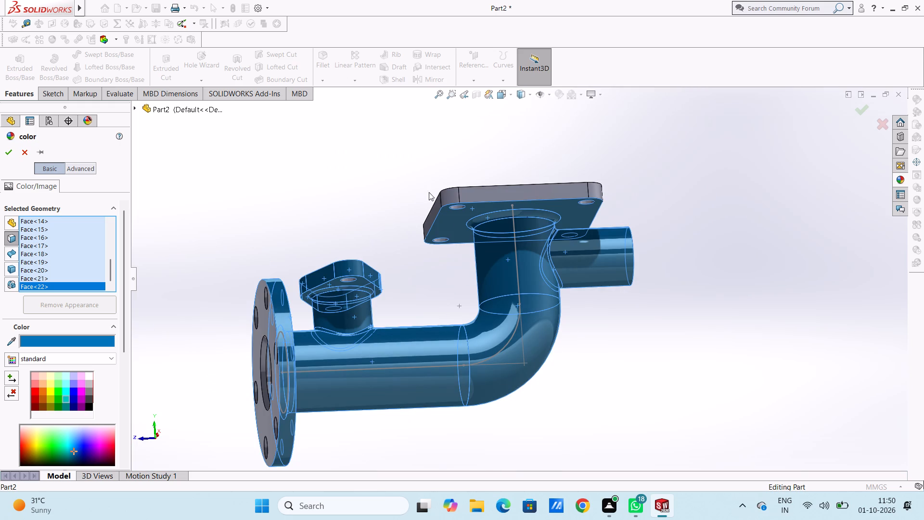
{"action": "middle_click_drag", "start_coordinate": [399, 204], "coordinate": [413, 279]}
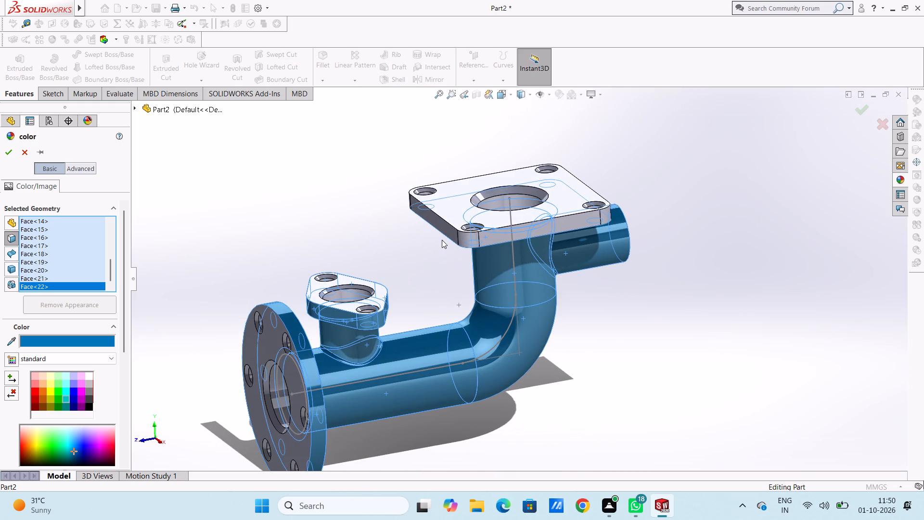
{"action": "left_click", "coordinate": [444, 229]}
{"action": "left_click", "coordinate": [462, 239]}
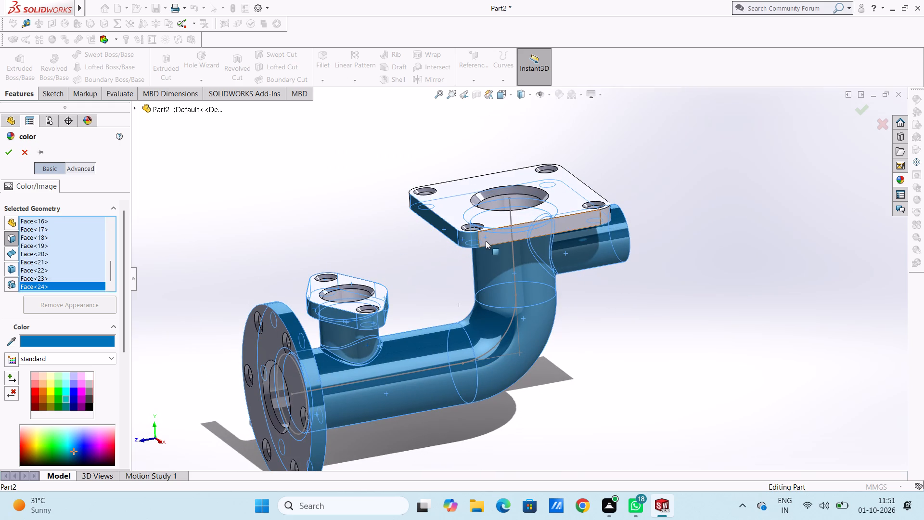
{"action": "left_click", "coordinate": [486, 241]}
{"action": "left_click", "coordinate": [605, 217]}
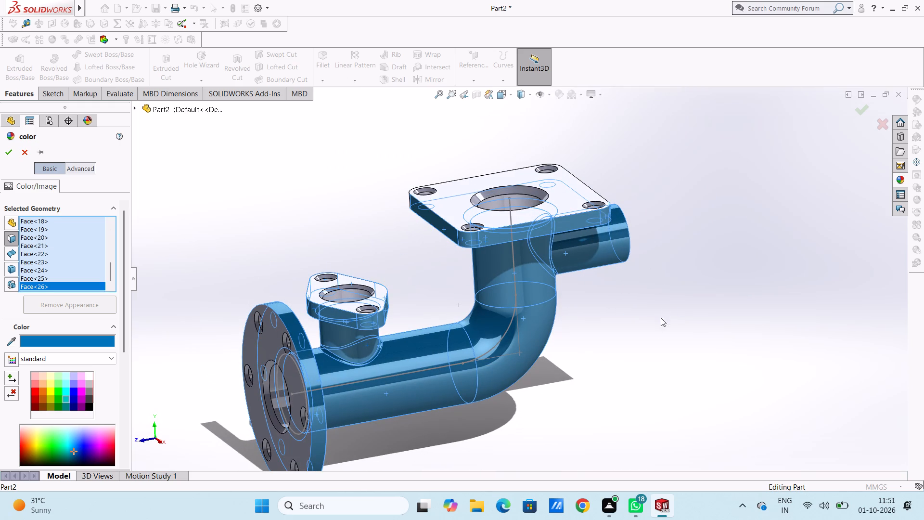
Add the square flange's flat edge above the open side branch and its adjoining rounded corner to the blue appearance.
{"action": "middle_click_drag", "start_coordinate": [653, 329], "coordinate": [554, 337]}
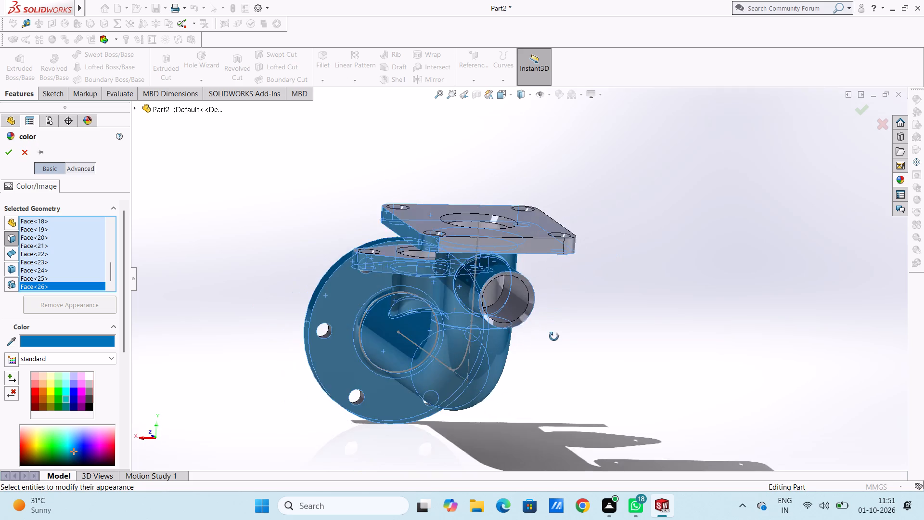
{"action": "middle_click_drag", "start_coordinate": [554, 337], "coordinate": [559, 339]}
{"action": "middle_click_drag", "start_coordinate": [628, 327], "coordinate": [639, 299]}
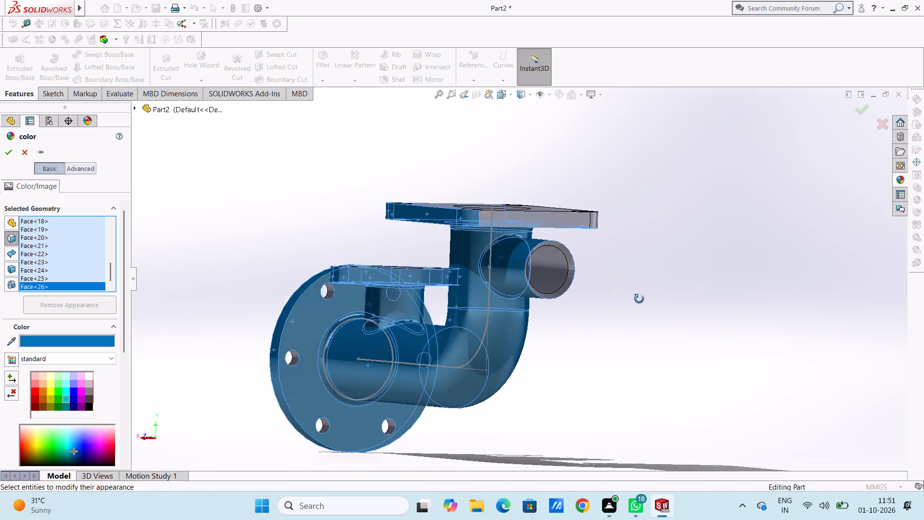
{"action": "middle_click_drag", "start_coordinate": [639, 299], "coordinate": [643, 320]}
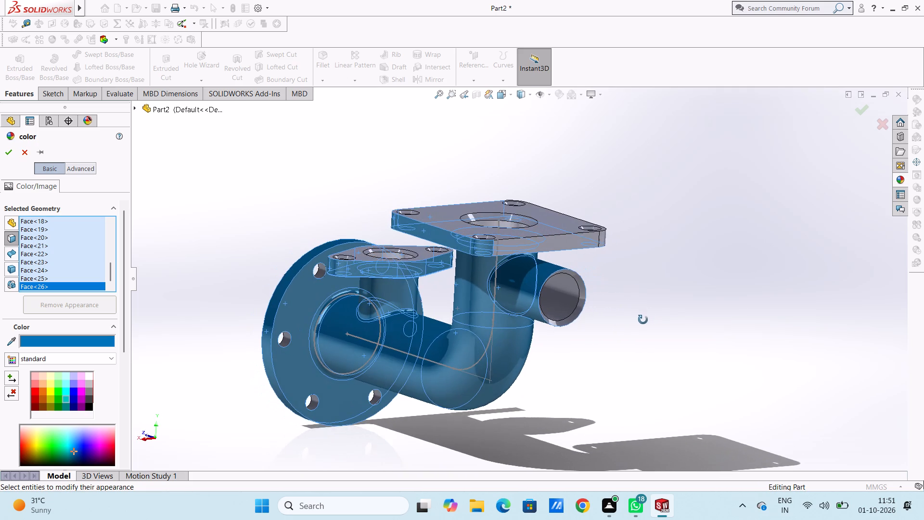
{"action": "middle_click_drag", "start_coordinate": [643, 320], "coordinate": [642, 320]}
{"action": "scroll", "coordinate": [579, 256], "scroll_direction": "down", "scroll_amount": 4}
{"action": "left_click", "coordinate": [541, 229]}
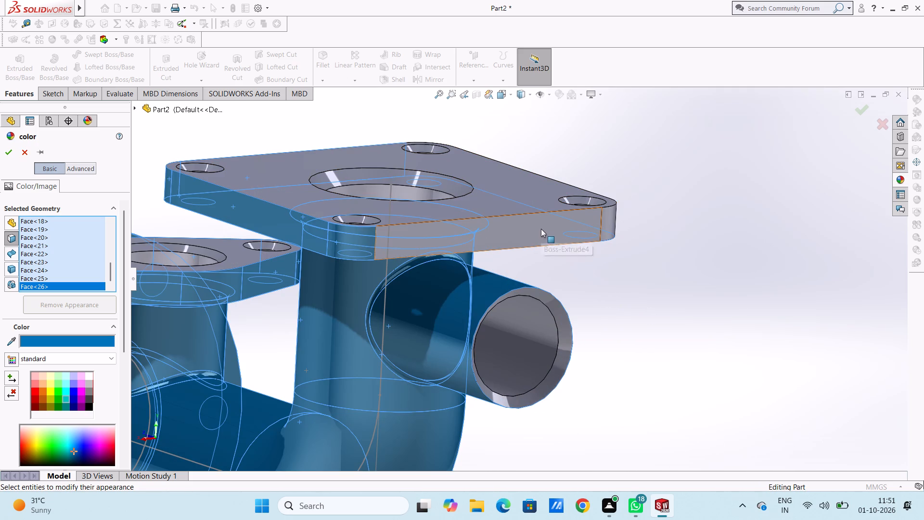
{"action": "left_click", "coordinate": [604, 229]}
Add the square flange's remaining uncoloured flat side and rounded corner to the blue appearance.
{"action": "middle_click_drag", "start_coordinate": [680, 216], "coordinate": [655, 235]}
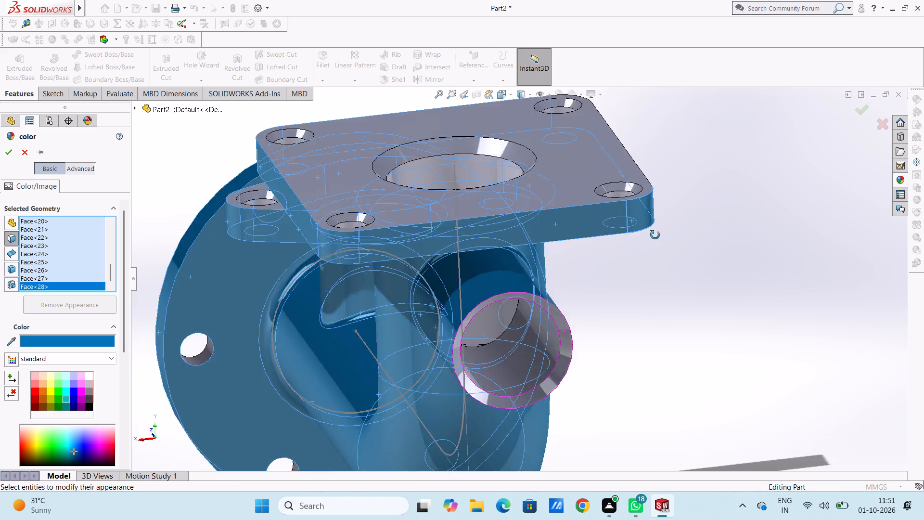
{"action": "middle_click_drag", "start_coordinate": [655, 235], "coordinate": [646, 248]}
{"action": "scroll", "coordinate": [649, 241], "scroll_direction": "up", "scroll_amount": 5}
{"action": "middle_click_drag", "start_coordinate": [682, 208], "coordinate": [582, 285]}
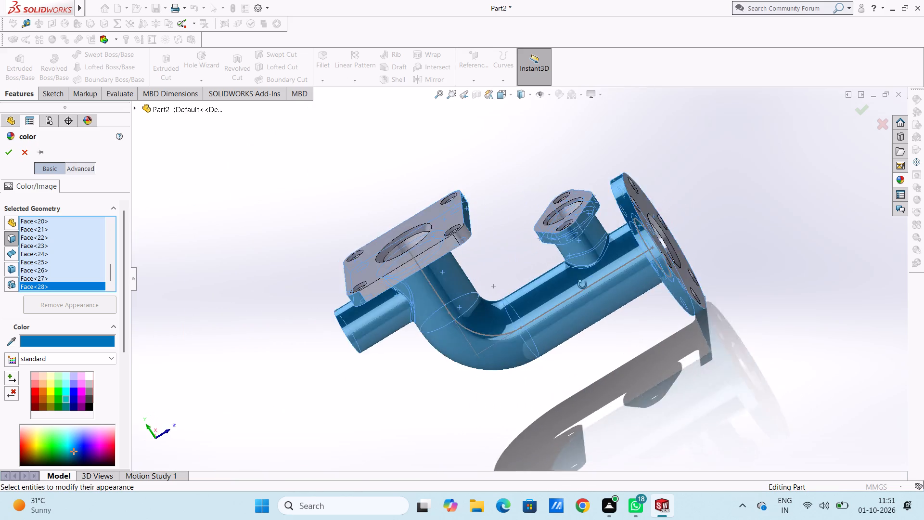
{"action": "middle_click_drag", "start_coordinate": [582, 285], "coordinate": [598, 231]}
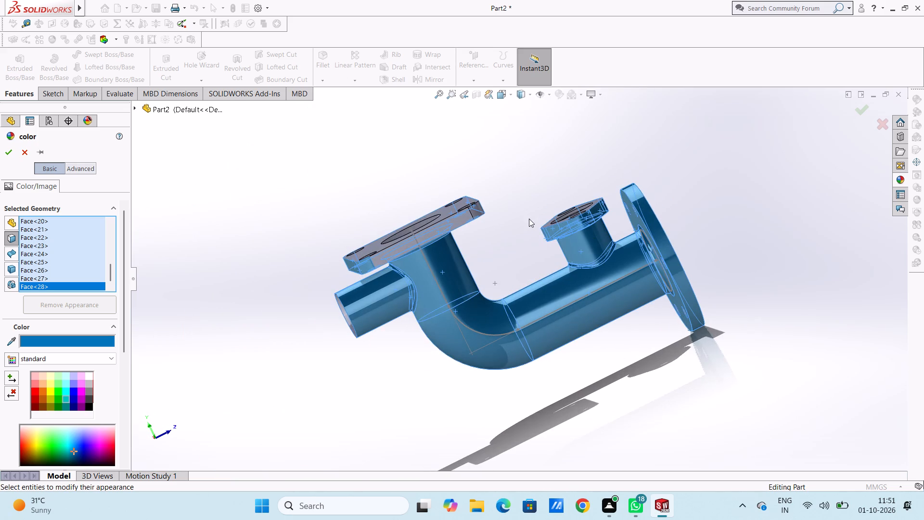
{"action": "scroll", "coordinate": [527, 219], "scroll_direction": "down", "scroll_amount": 3}
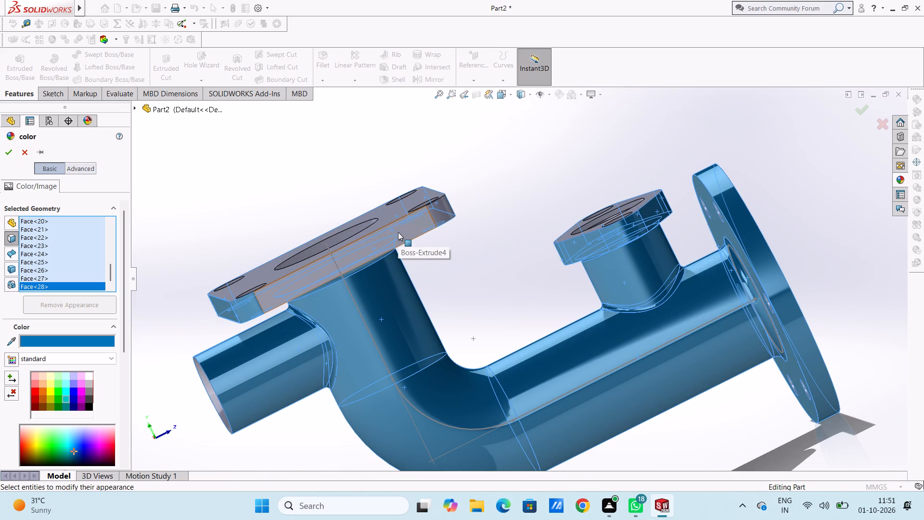
{"action": "left_click", "coordinate": [398, 232]}
{"action": "left_click", "coordinate": [438, 215]}
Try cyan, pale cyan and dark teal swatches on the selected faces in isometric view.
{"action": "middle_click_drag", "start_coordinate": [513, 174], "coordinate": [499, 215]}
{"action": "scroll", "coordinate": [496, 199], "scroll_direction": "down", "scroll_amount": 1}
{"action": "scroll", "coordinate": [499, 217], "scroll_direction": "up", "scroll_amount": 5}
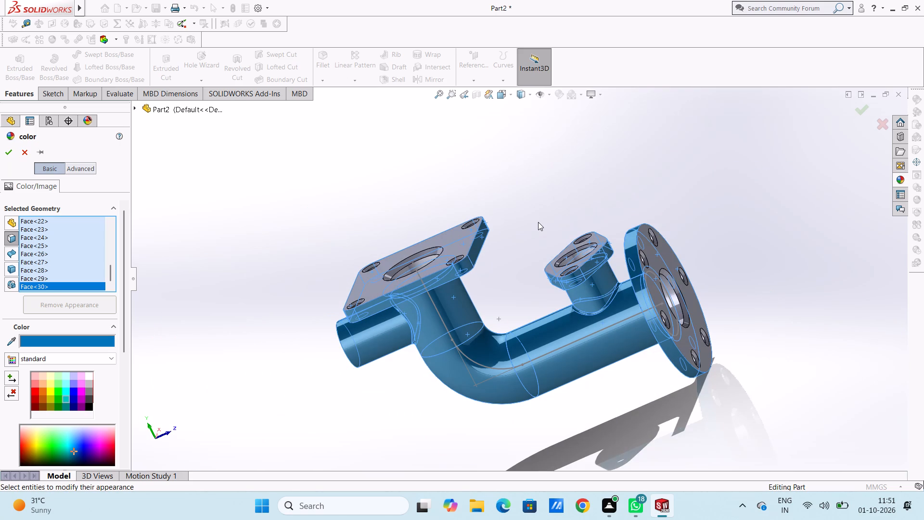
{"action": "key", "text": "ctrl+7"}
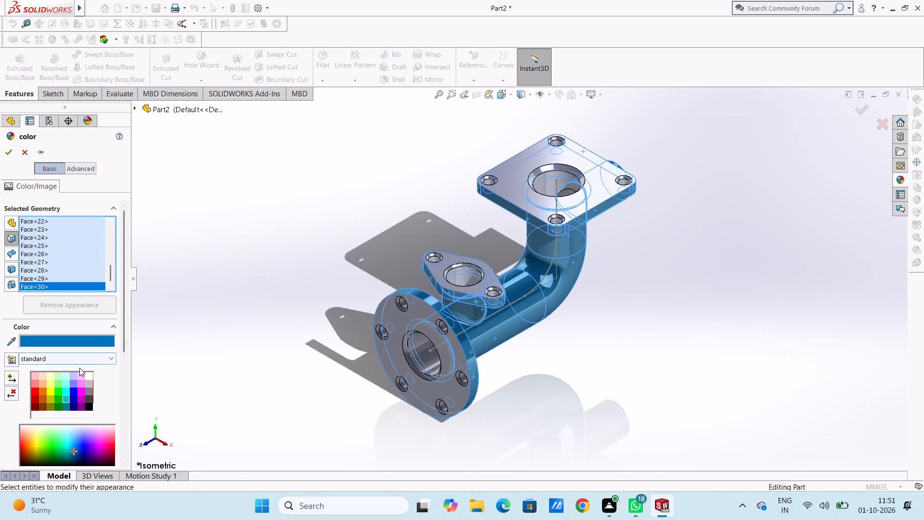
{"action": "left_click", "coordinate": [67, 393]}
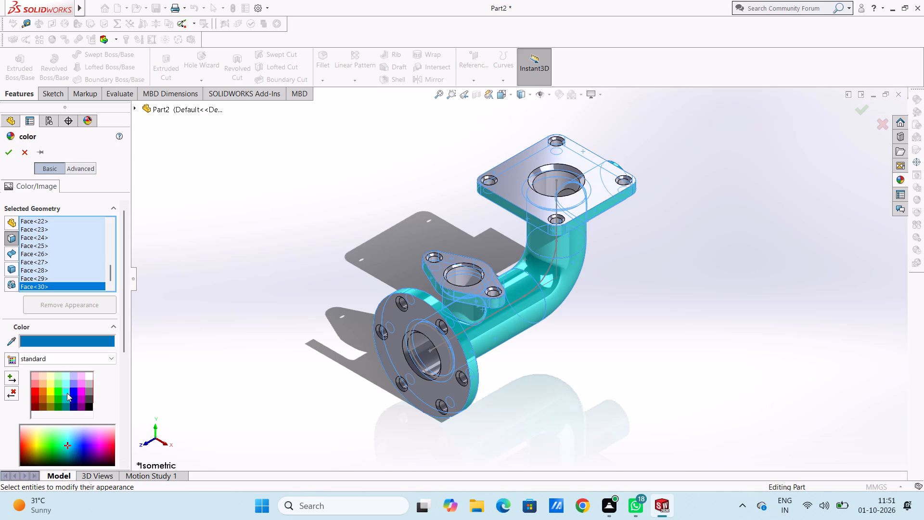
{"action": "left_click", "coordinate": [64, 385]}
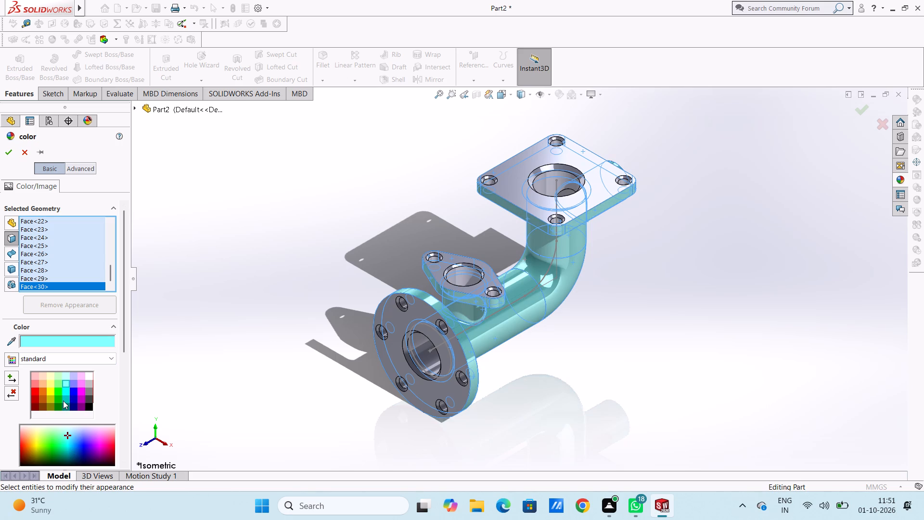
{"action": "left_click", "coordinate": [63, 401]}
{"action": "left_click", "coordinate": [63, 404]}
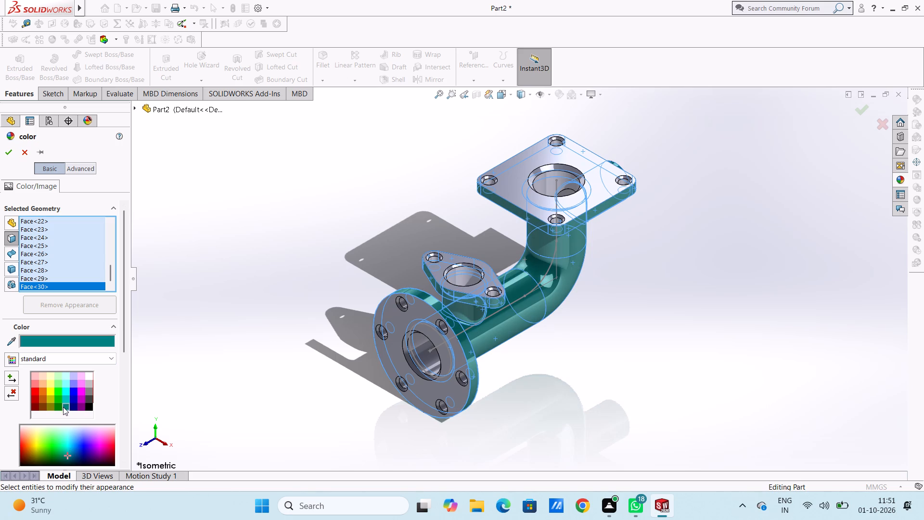
Apply a custom bright blue with RGB values 2, 111, 255 to all the selected faces.
{"action": "scroll", "coordinate": [67, 420], "scroll_direction": "down", "scroll_amount": 2}
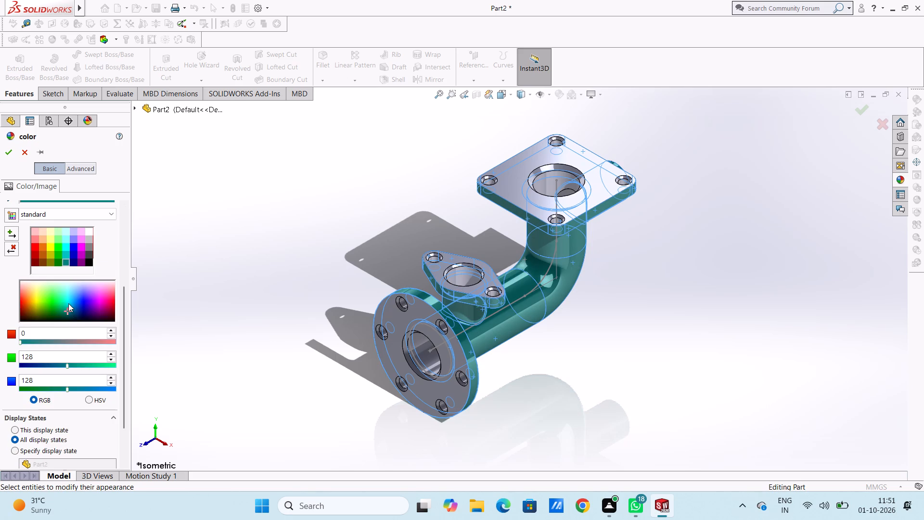
{"action": "left_click", "coordinate": [68, 301]}
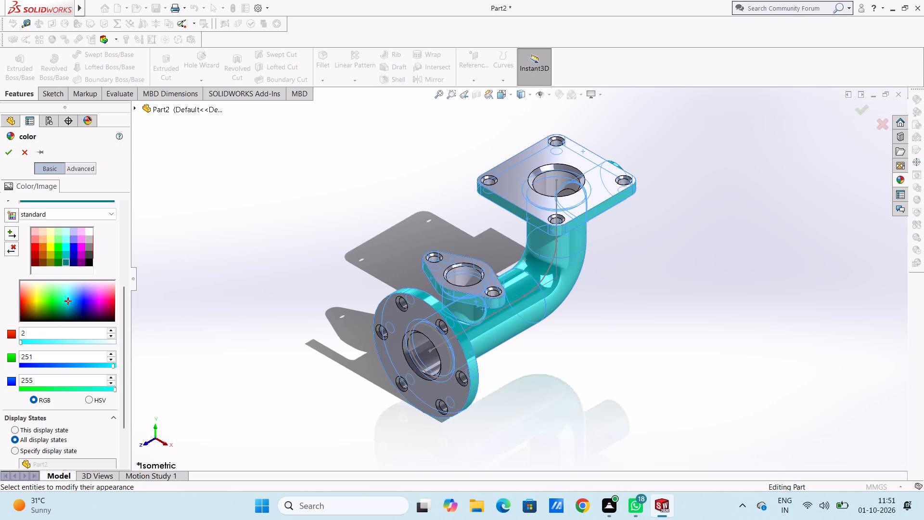
{"action": "left_click", "coordinate": [49, 363]}
{"action": "left_click", "coordinate": [54, 365]}
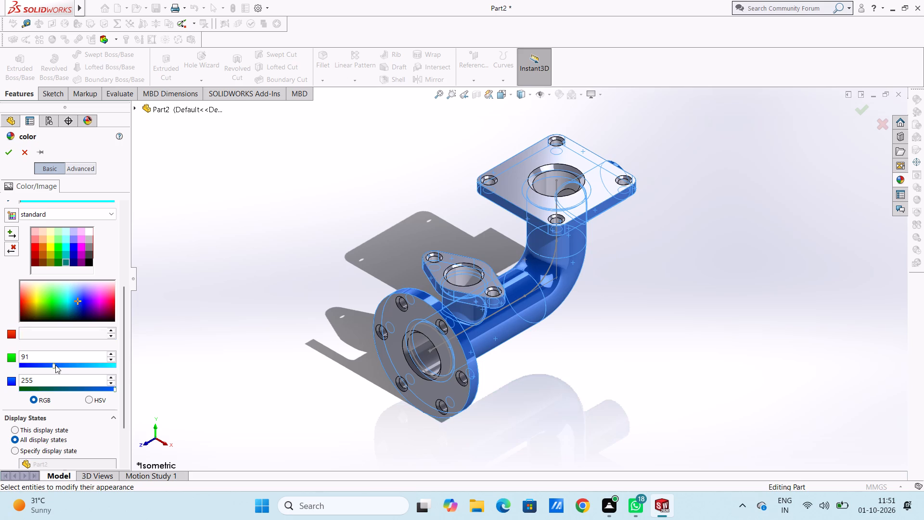
{"action": "left_click", "coordinate": [57, 365]}
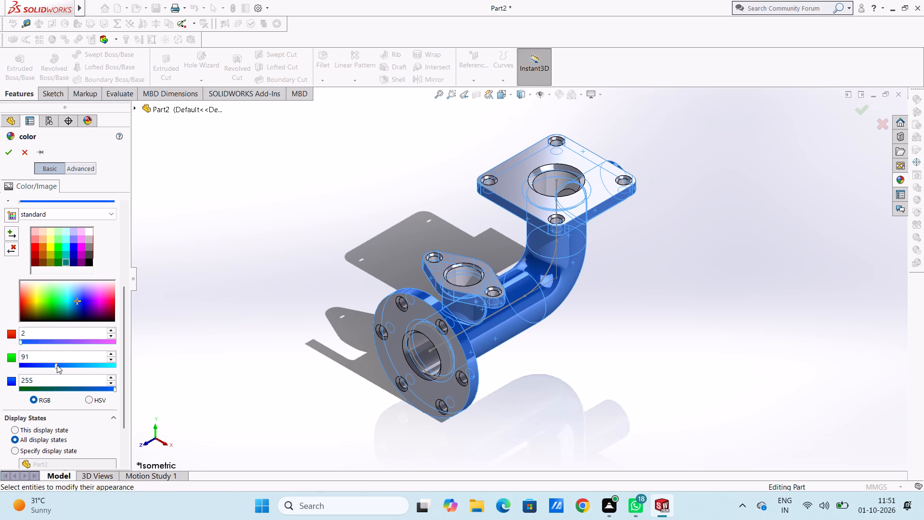
{"action": "left_click", "coordinate": [58, 365]}
{"action": "left_click", "coordinate": [62, 365]}
{"action": "left_click", "coordinate": [12, 156]}
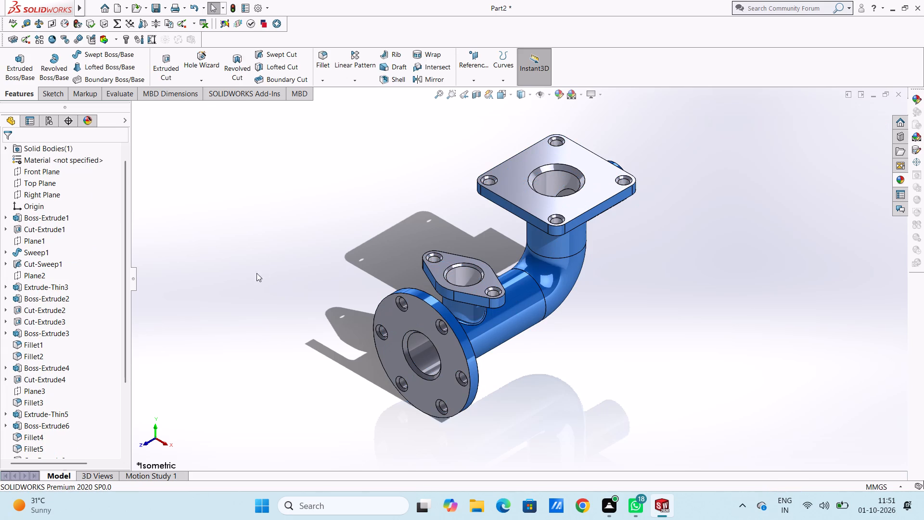
Examine the recoloured pipe elbow from several sides, including the flange undersides and the area around the side branch.
{"action": "middle_click_drag", "start_coordinate": [260, 273], "coordinate": [247, 198]}
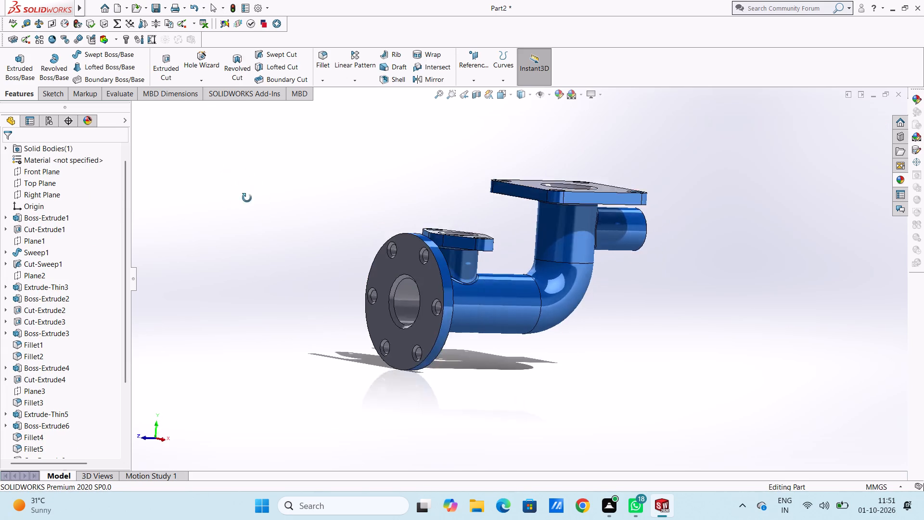
{"action": "middle_click_drag", "start_coordinate": [247, 198], "coordinate": [166, 193]}
{"action": "middle_click_drag", "start_coordinate": [695, 233], "coordinate": [727, 257]}
{"action": "scroll", "coordinate": [692, 250], "scroll_direction": "down", "scroll_amount": 4}
{"action": "scroll", "coordinate": [630, 241], "scroll_direction": "up", "scroll_amount": 4}
{"action": "middle_click_drag", "start_coordinate": [611, 258], "coordinate": [598, 215]}
{"action": "middle_click_drag", "start_coordinate": [599, 215], "coordinate": [610, 224]}
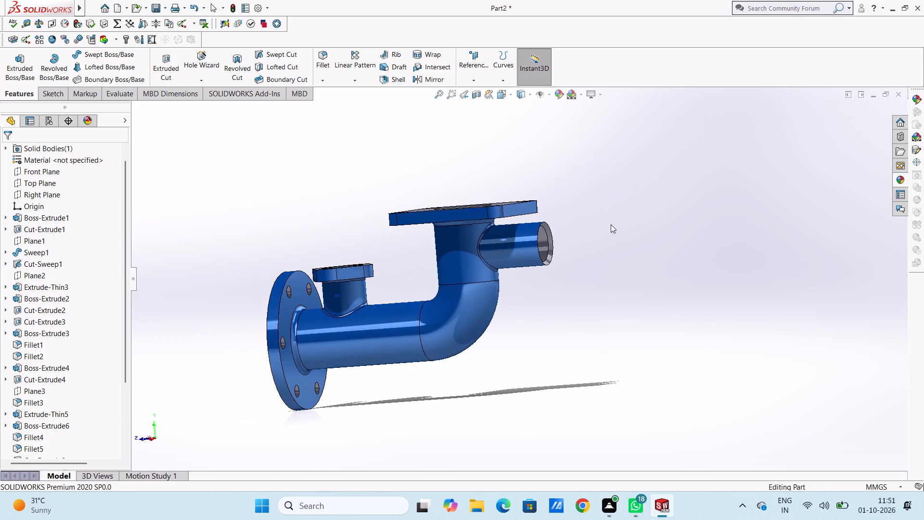
{"action": "middle_click_drag", "start_coordinate": [579, 317], "coordinate": [572, 297]}
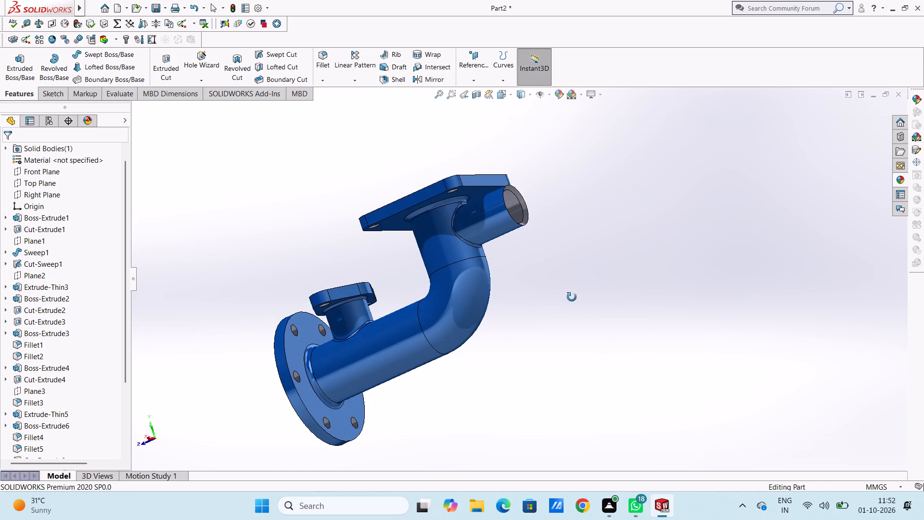
{"action": "middle_click_drag", "start_coordinate": [572, 297], "coordinate": [573, 343]}
{"action": "scroll", "coordinate": [484, 209], "scroll_direction": "down", "scroll_amount": 4}
{"action": "scroll", "coordinate": [406, 205], "scroll_direction": "down", "scroll_amount": 5}
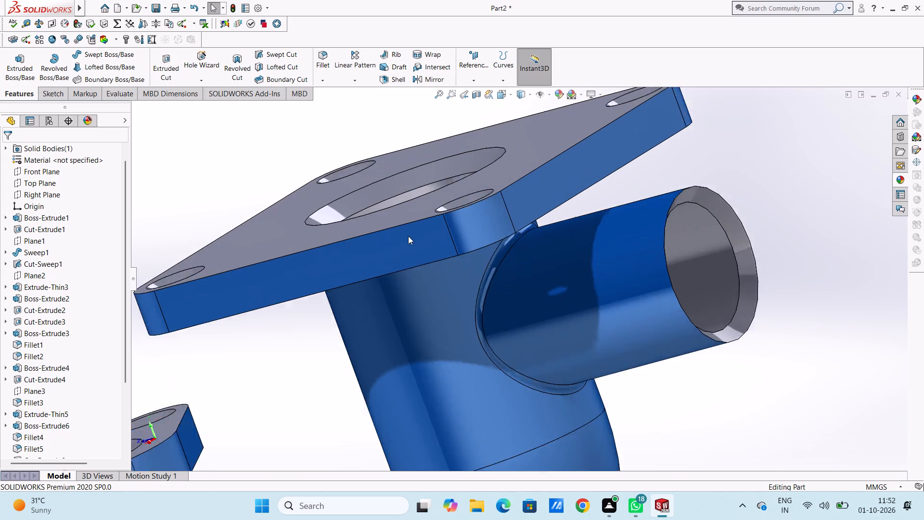
Apply the chromium plate metal appearance to the inner bore face of the plain side branch pipe.
{"action": "left_click", "coordinate": [898, 180]}
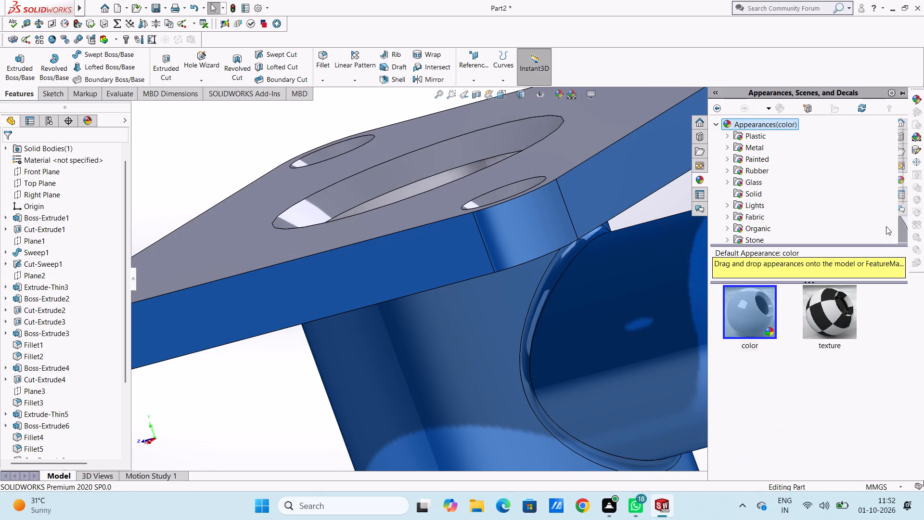
{"action": "left_click", "coordinate": [754, 148]}
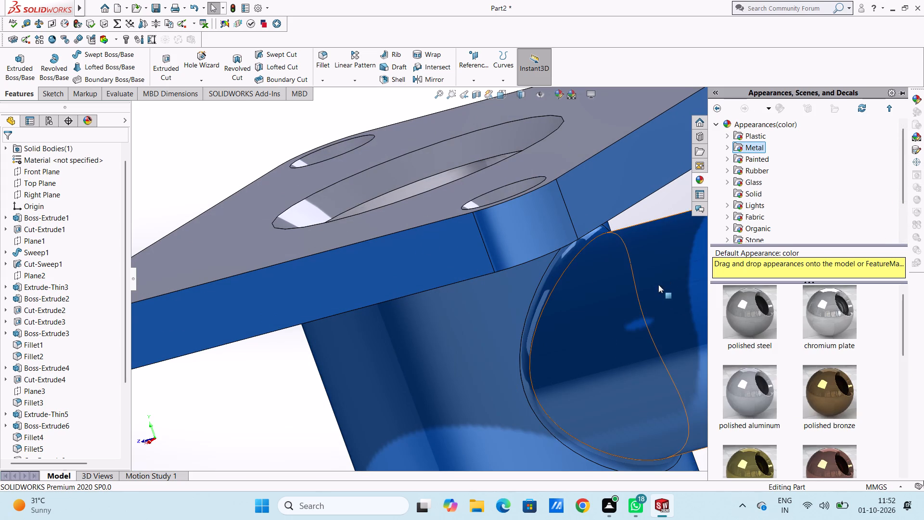
{"action": "scroll", "coordinate": [635, 292], "scroll_direction": "up", "scroll_amount": 4}
{"action": "scroll", "coordinate": [654, 279], "scroll_direction": "down", "scroll_amount": 5}
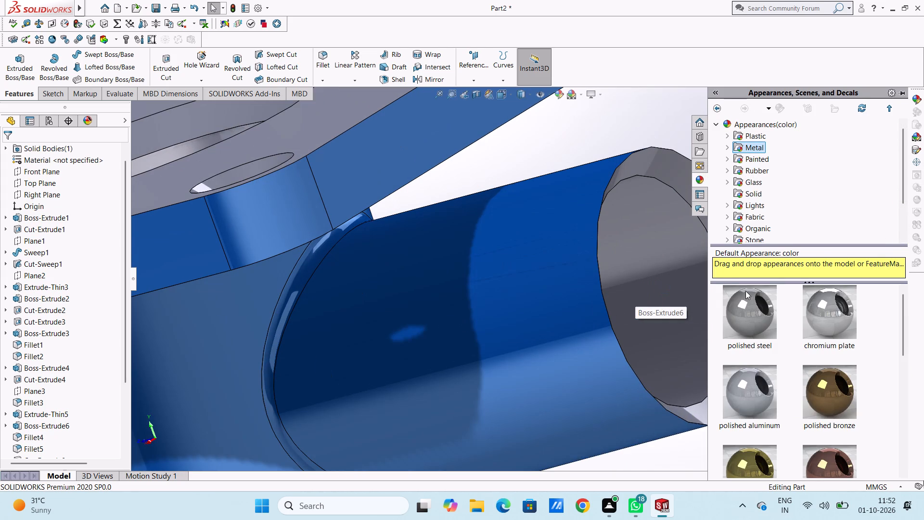
{"action": "left_click_drag", "start_coordinate": [837, 317], "coordinate": [661, 290]}
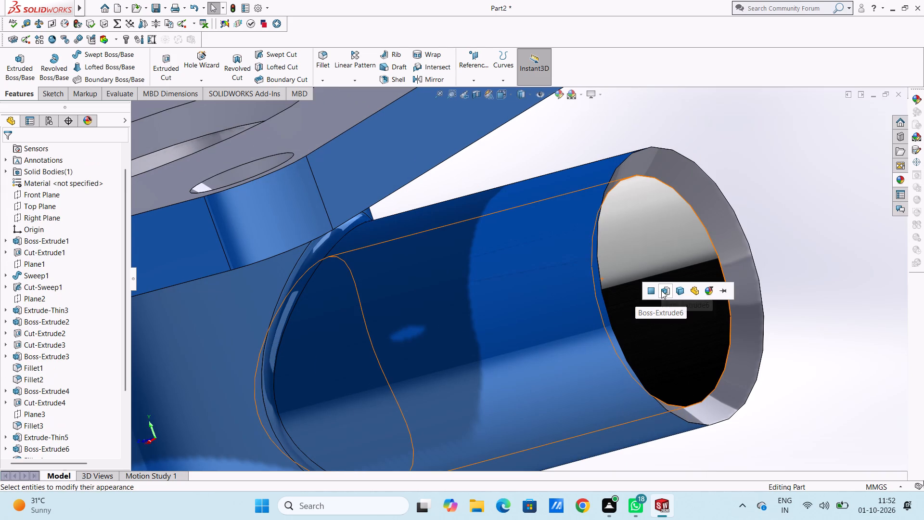
{"action": "left_click", "coordinate": [650, 291]}
Apply the chromium plate appearance to the tapered mouth face of the side branch pipe.
{"action": "scroll", "coordinate": [650, 291], "scroll_direction": "up", "scroll_amount": 6}
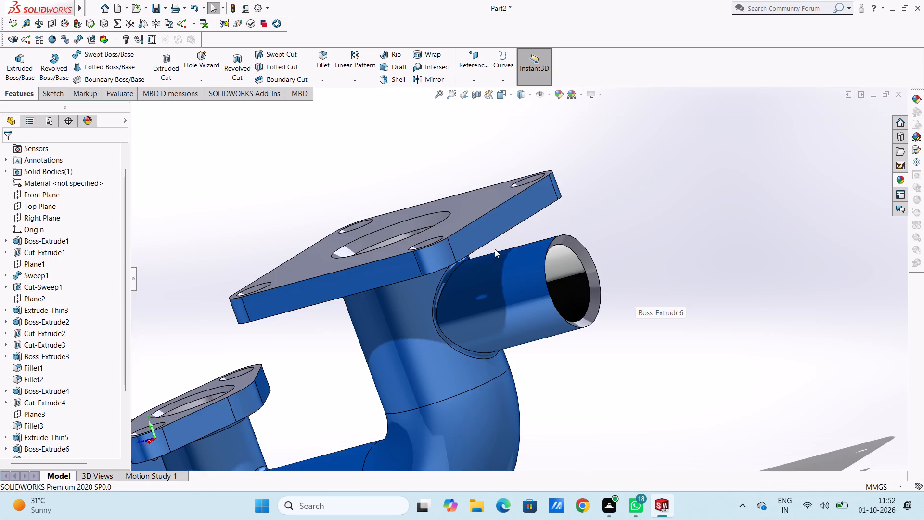
{"action": "scroll", "coordinate": [495, 249], "scroll_direction": "down", "scroll_amount": 4}
{"action": "scroll", "coordinate": [583, 253], "scroll_direction": "down", "scroll_amount": 5}
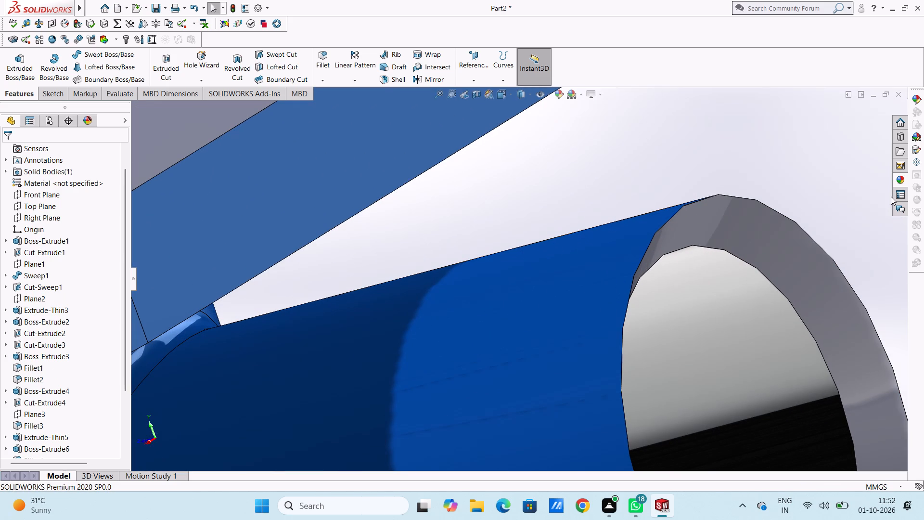
{"action": "left_click", "coordinate": [899, 179]}
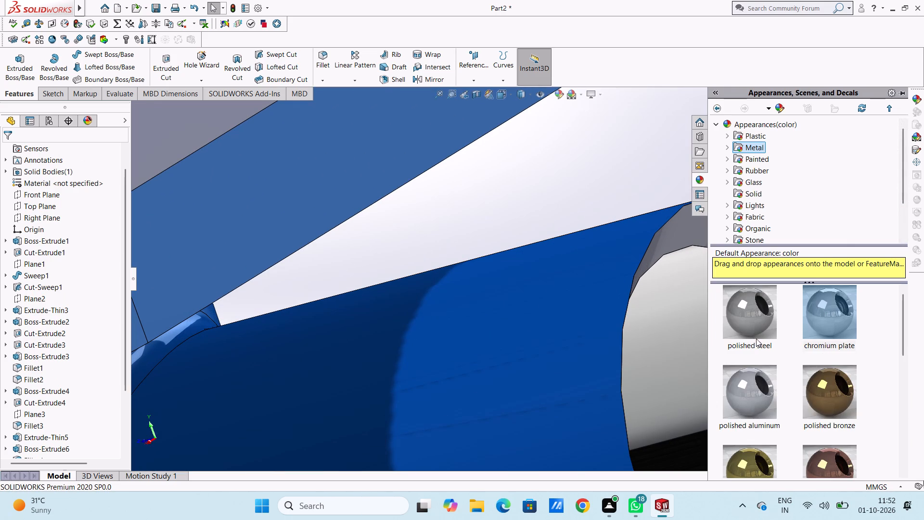
{"action": "scroll", "coordinate": [580, 374], "scroll_direction": "up", "scroll_amount": 4}
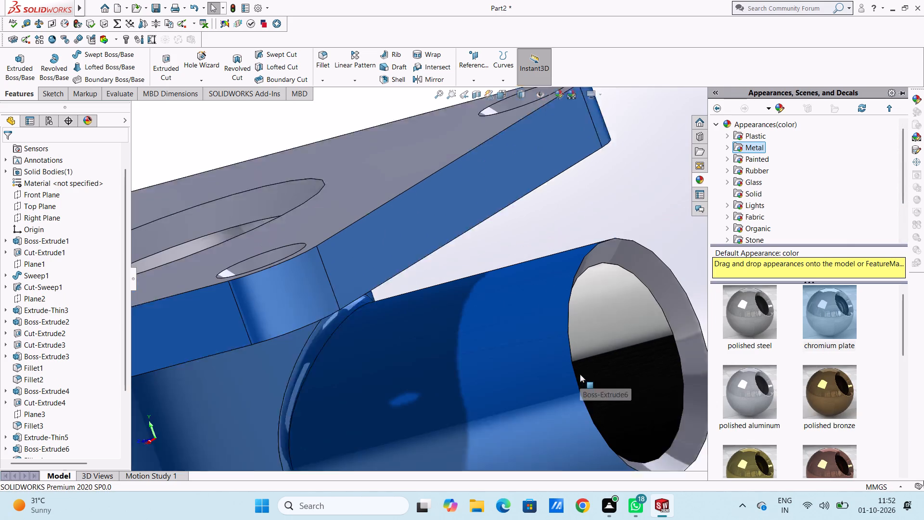
{"action": "scroll", "coordinate": [580, 374], "scroll_direction": "up", "scroll_amount": 1}
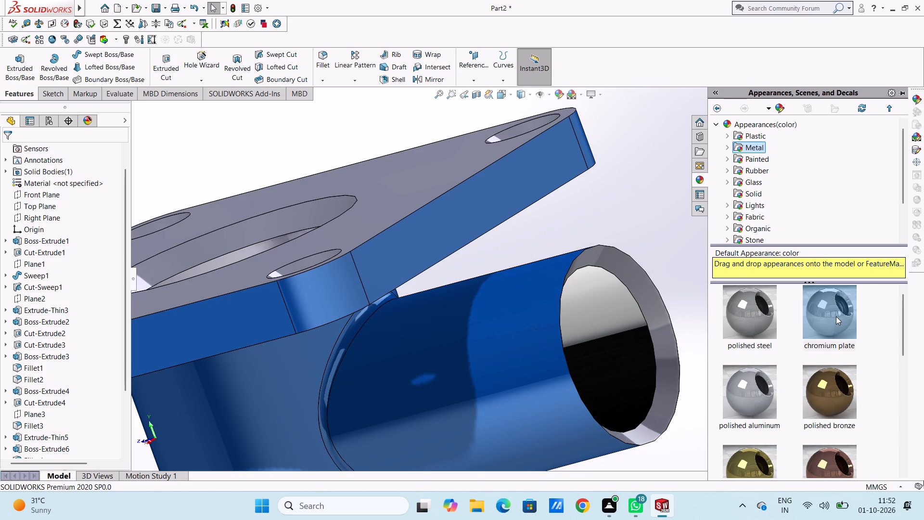
{"action": "left_click_drag", "start_coordinate": [836, 316], "coordinate": [653, 299]}
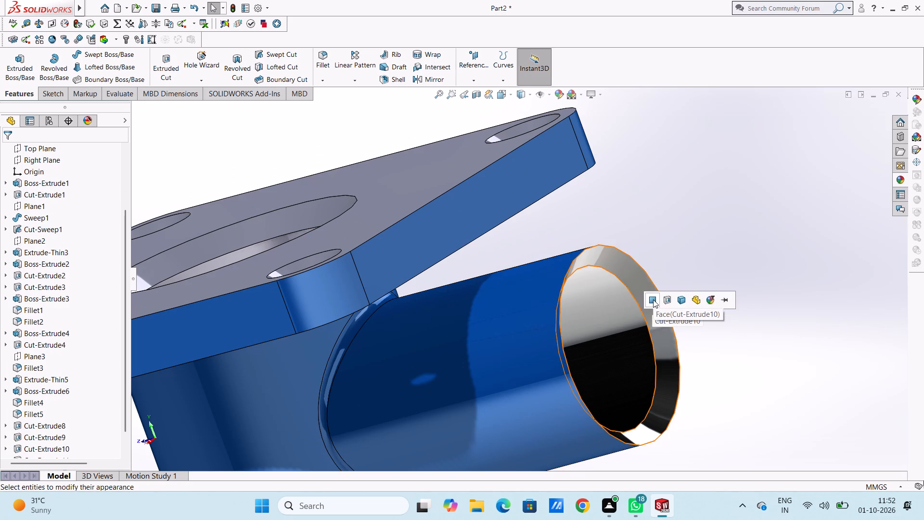
{"action": "left_click", "coordinate": [653, 299]}
Apply the chromium plate appearance to the inner bore face at the round six-hole flange.
{"action": "scroll", "coordinate": [699, 284], "scroll_direction": "up", "scroll_amount": 4}
{"action": "scroll", "coordinate": [611, 349], "scroll_direction": "up", "scroll_amount": 4}
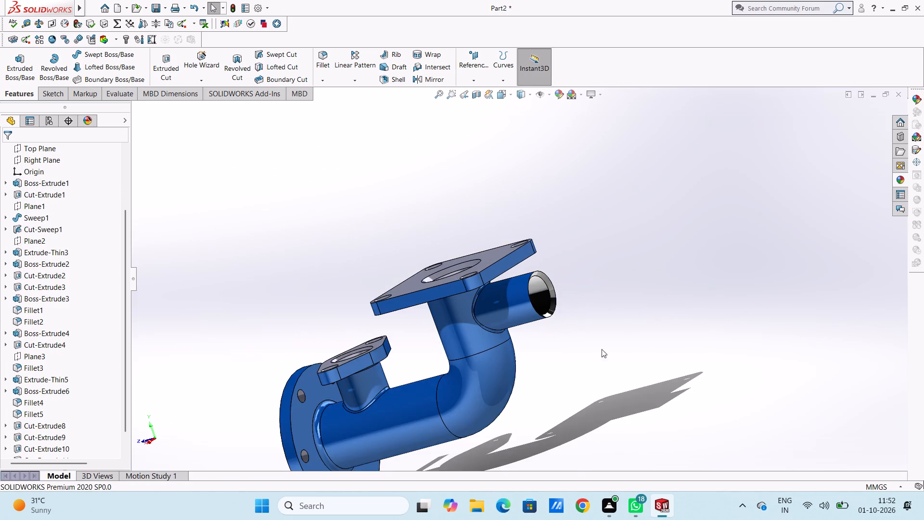
{"action": "middle_click_drag", "start_coordinate": [578, 352], "coordinate": [552, 347]}
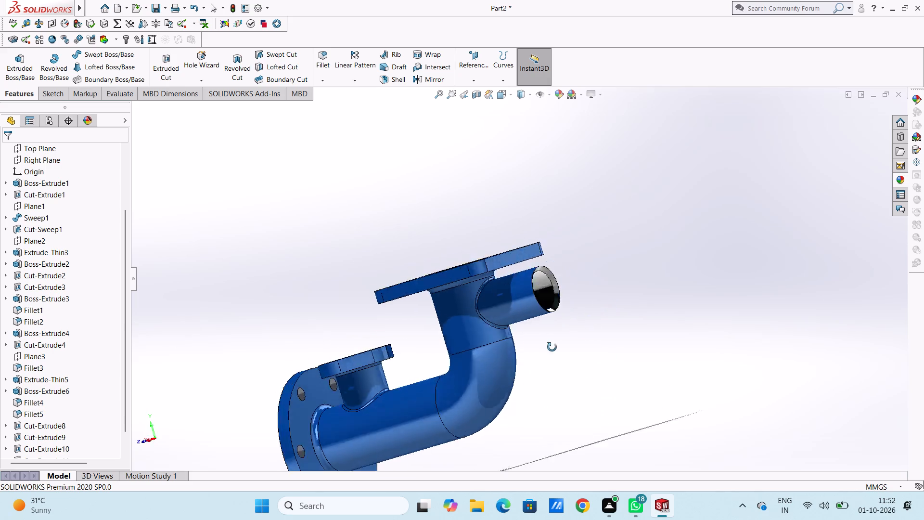
{"action": "middle_click_drag", "start_coordinate": [552, 347], "coordinate": [553, 364]}
{"action": "middle_click_drag", "start_coordinate": [597, 349], "coordinate": [688, 348]}
{"action": "scroll", "coordinate": [536, 396], "scroll_direction": "up", "scroll_amount": 4}
{"action": "middle_click_drag", "start_coordinate": [453, 390], "coordinate": [532, 385]}
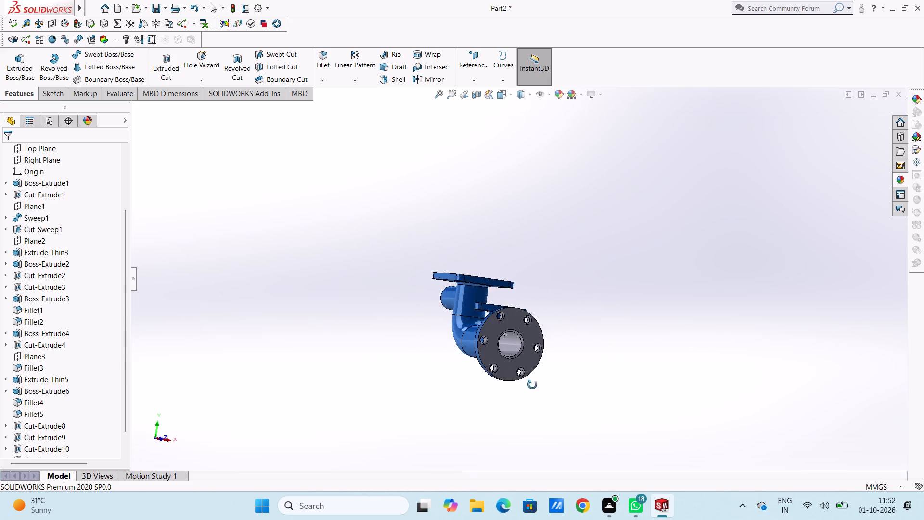
{"action": "middle_click_drag", "start_coordinate": [532, 385], "coordinate": [483, 385]}
{"action": "scroll", "coordinate": [432, 341], "scroll_direction": "down", "scroll_amount": 5}
{"action": "middle_click_drag", "start_coordinate": [531, 309], "coordinate": [562, 267]}
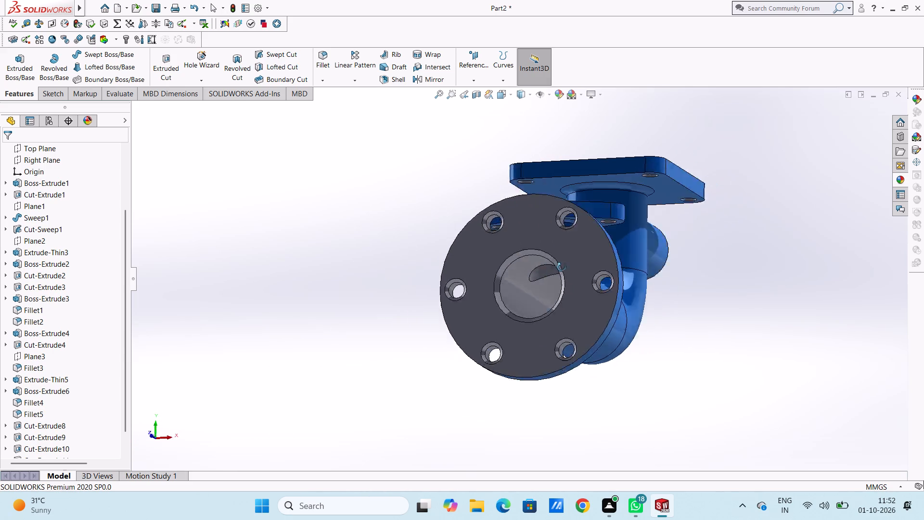
{"action": "middle_click_drag", "start_coordinate": [562, 267], "coordinate": [501, 316]}
{"action": "scroll", "coordinate": [462, 328], "scroll_direction": "down", "scroll_amount": 6}
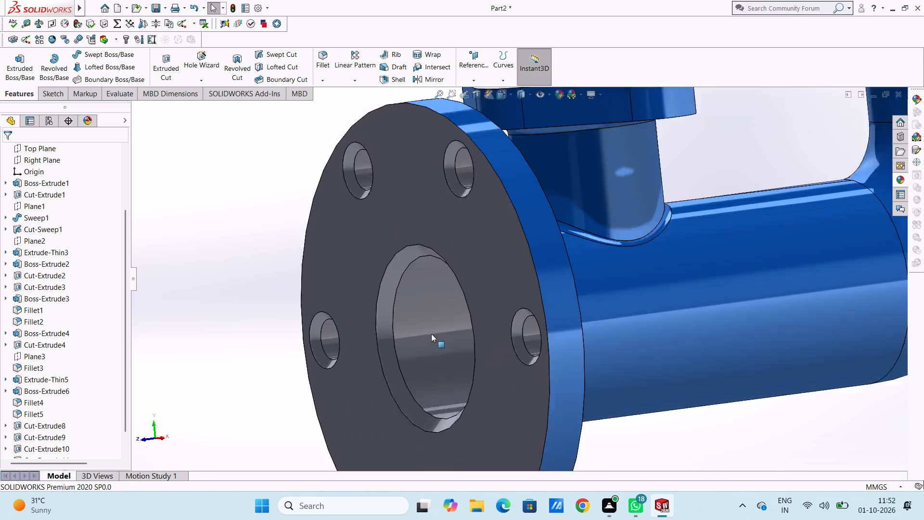
{"action": "scroll", "coordinate": [420, 322], "scroll_direction": "down", "scroll_amount": 5}
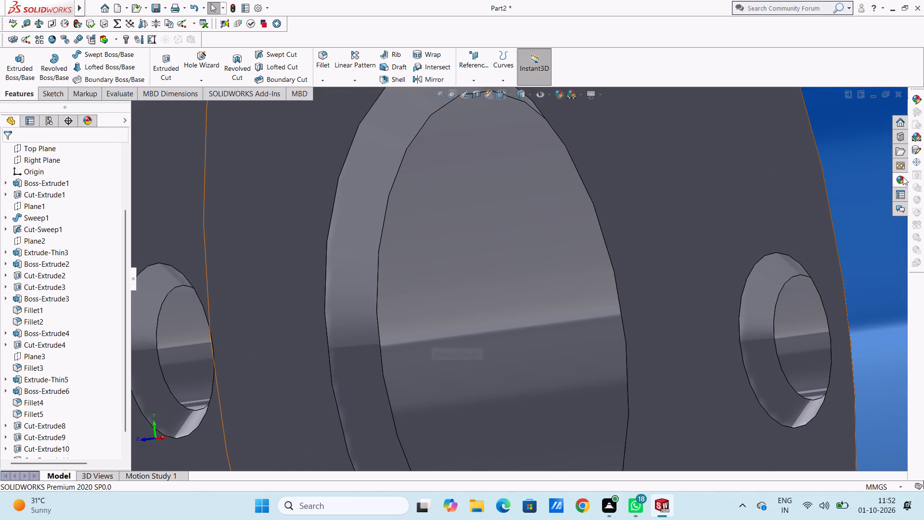
{"action": "left_click", "coordinate": [902, 177]}
{"action": "left_click_drag", "start_coordinate": [834, 302], "coordinate": [562, 320]}
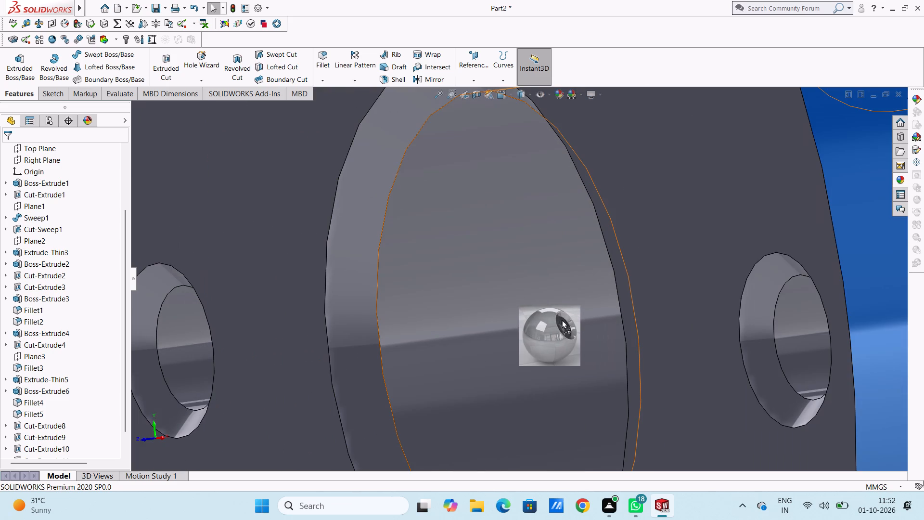
{"action": "left_click_drag", "start_coordinate": [562, 320], "coordinate": [513, 320]}
{"action": "scroll", "coordinate": [512, 319], "scroll_direction": "up", "scroll_amount": 6}
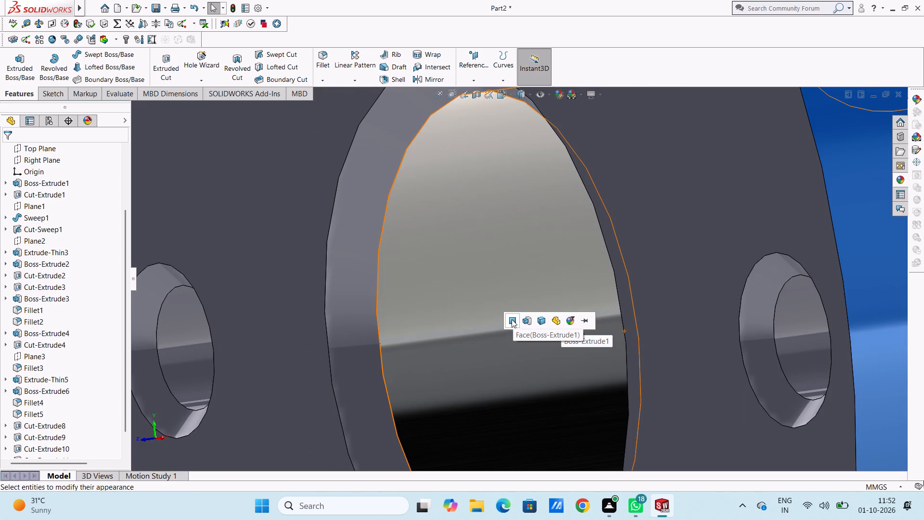
{"action": "scroll", "coordinate": [512, 319], "scroll_direction": "up", "scroll_amount": 3}
{"action": "left_click", "coordinate": [512, 321]}
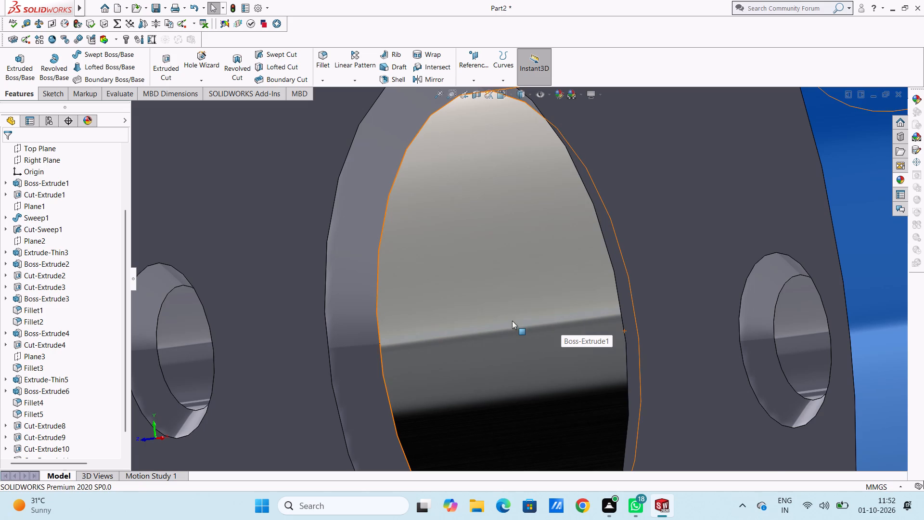
Apply the chromium plate appearance to the tapered mouth face of the round flange's central bore.
{"action": "scroll", "coordinate": [512, 320], "scroll_direction": "up", "scroll_amount": 9}
{"action": "middle_click_drag", "start_coordinate": [477, 299], "coordinate": [500, 307]}
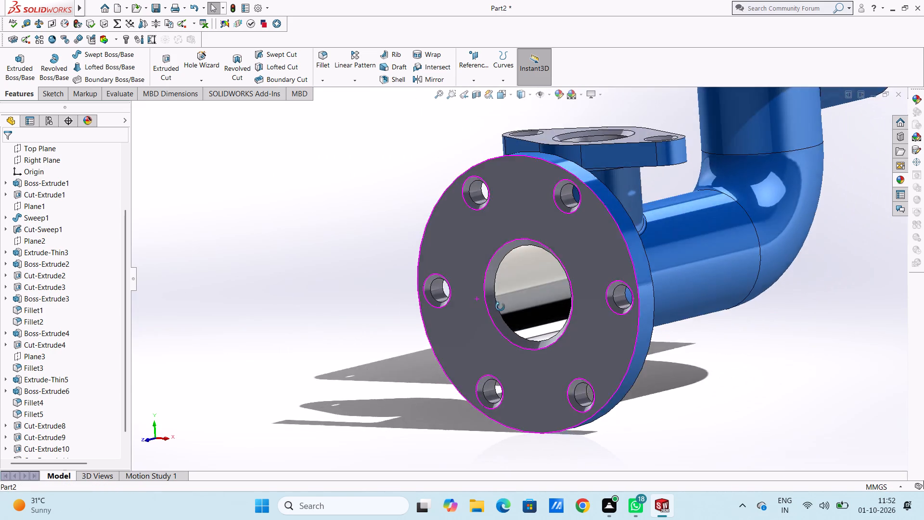
{"action": "middle_click_drag", "start_coordinate": [500, 307], "coordinate": [489, 298]}
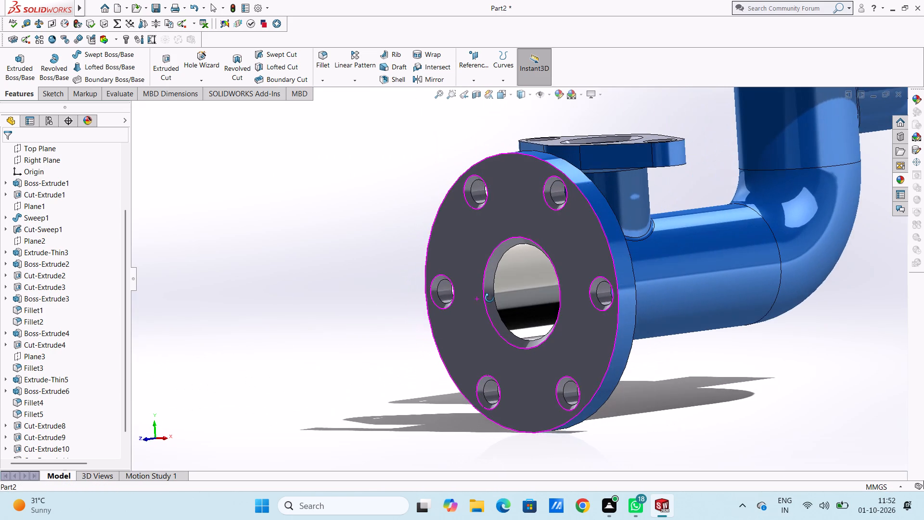
{"action": "middle_click_drag", "start_coordinate": [489, 298], "coordinate": [487, 298]}
{"action": "scroll", "coordinate": [477, 260], "scroll_direction": "down", "scroll_amount": 4}
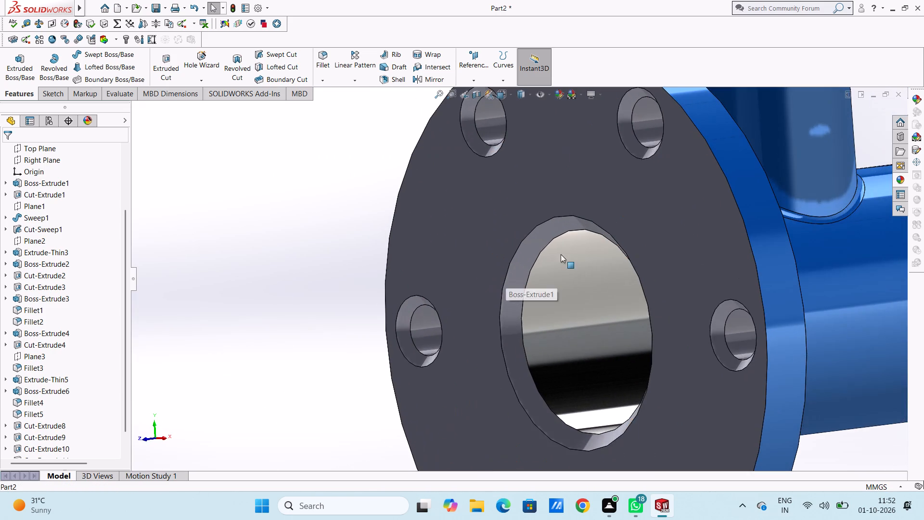
{"action": "scroll", "coordinate": [523, 249], "scroll_direction": "down", "scroll_amount": 5}
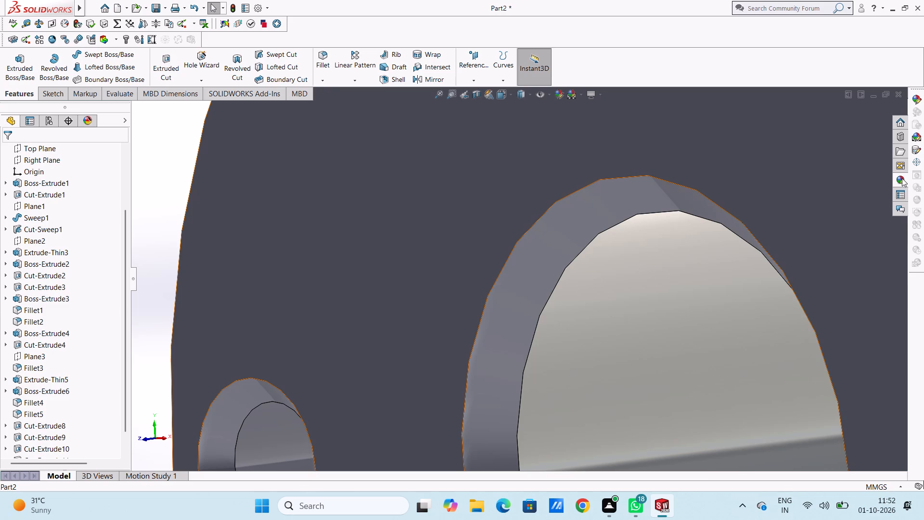
{"action": "left_click", "coordinate": [902, 178]}
{"action": "left_click_drag", "start_coordinate": [833, 312], "coordinate": [538, 310]}
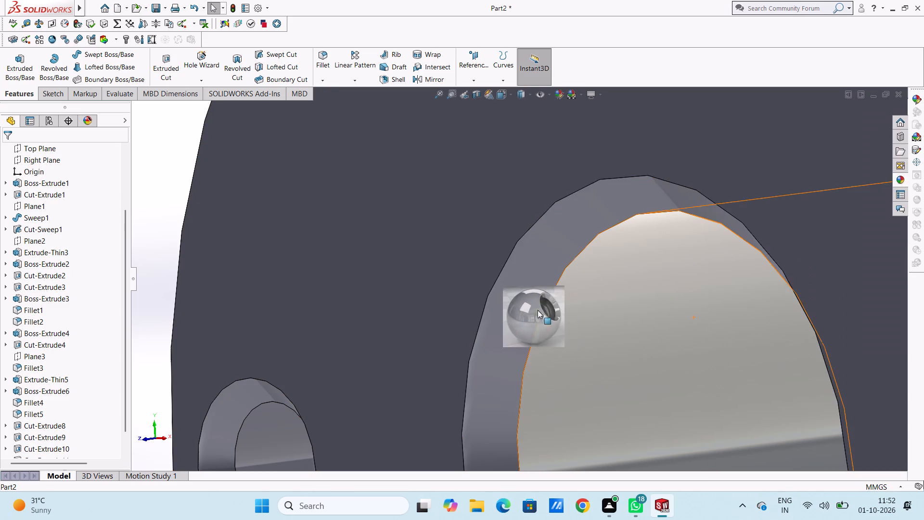
{"action": "left_click_drag", "start_coordinate": [538, 310], "coordinate": [526, 304]}
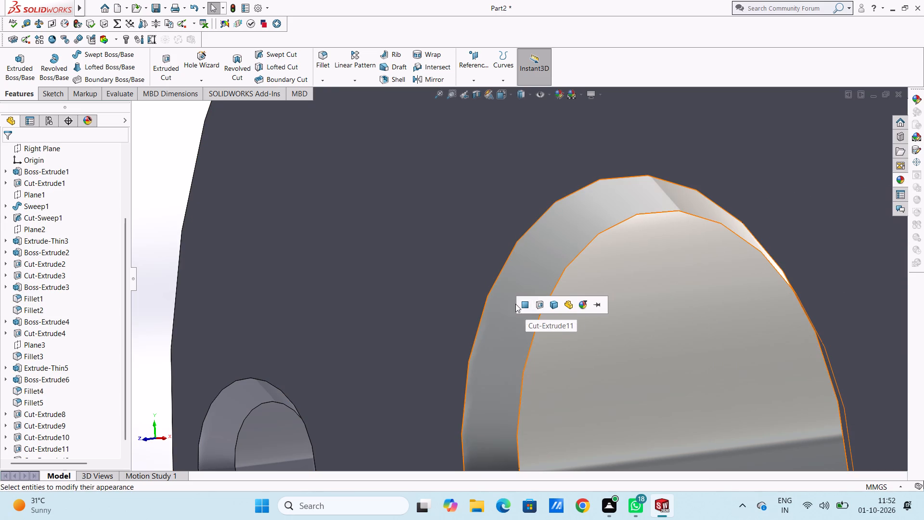
{"action": "left_click", "coordinate": [524, 304]}
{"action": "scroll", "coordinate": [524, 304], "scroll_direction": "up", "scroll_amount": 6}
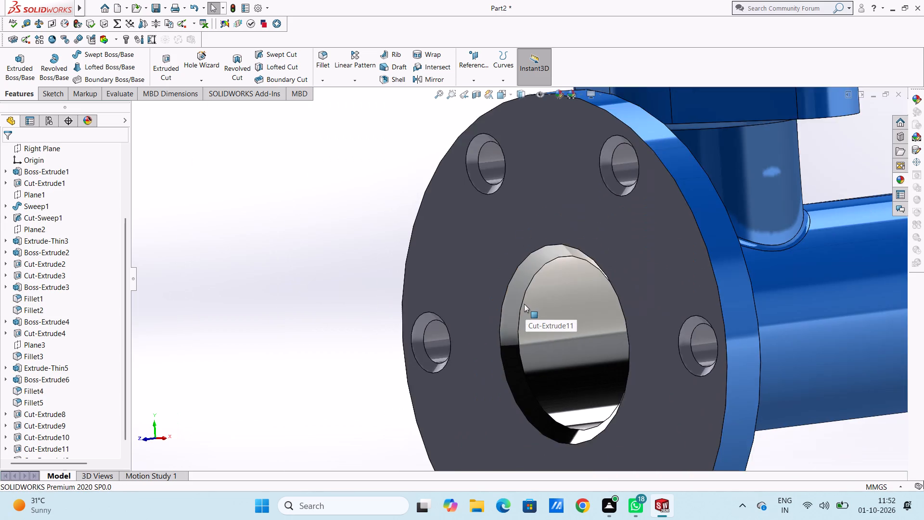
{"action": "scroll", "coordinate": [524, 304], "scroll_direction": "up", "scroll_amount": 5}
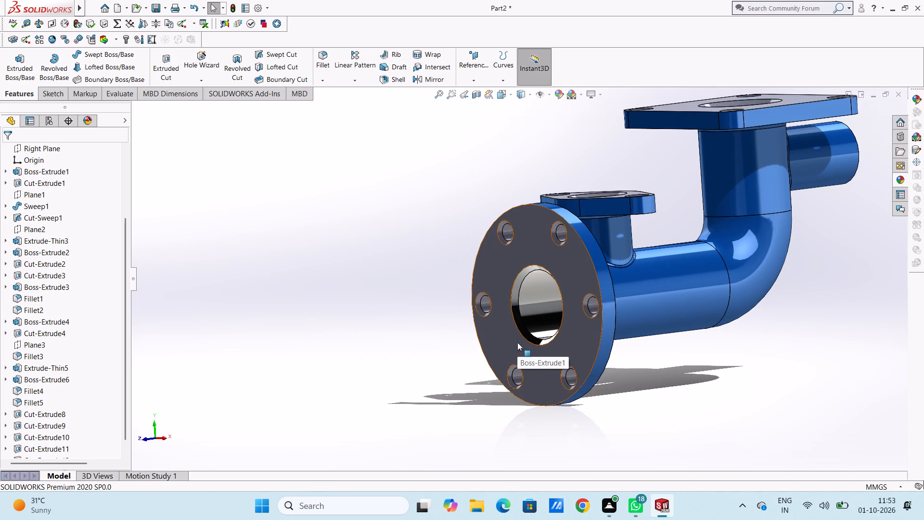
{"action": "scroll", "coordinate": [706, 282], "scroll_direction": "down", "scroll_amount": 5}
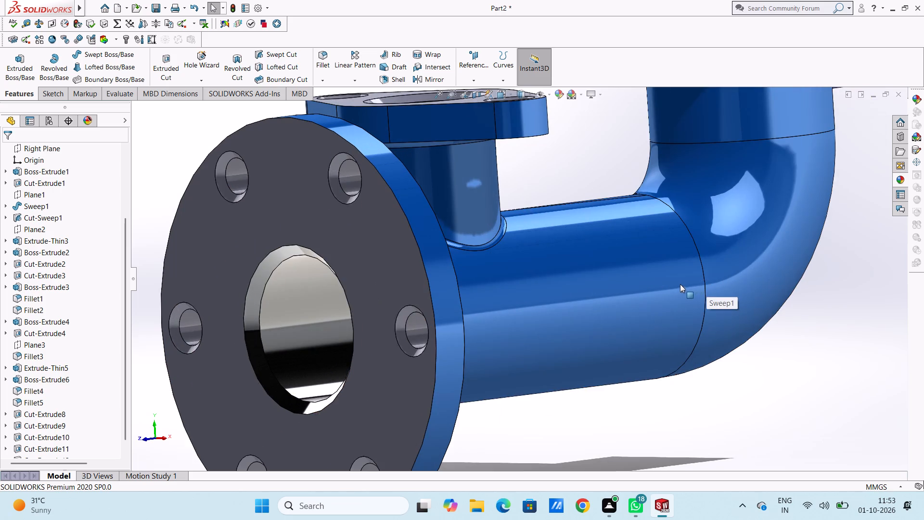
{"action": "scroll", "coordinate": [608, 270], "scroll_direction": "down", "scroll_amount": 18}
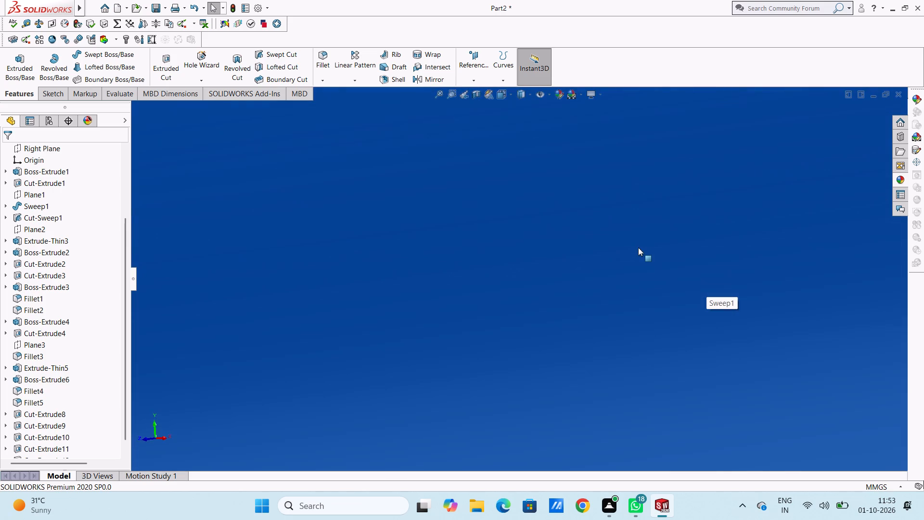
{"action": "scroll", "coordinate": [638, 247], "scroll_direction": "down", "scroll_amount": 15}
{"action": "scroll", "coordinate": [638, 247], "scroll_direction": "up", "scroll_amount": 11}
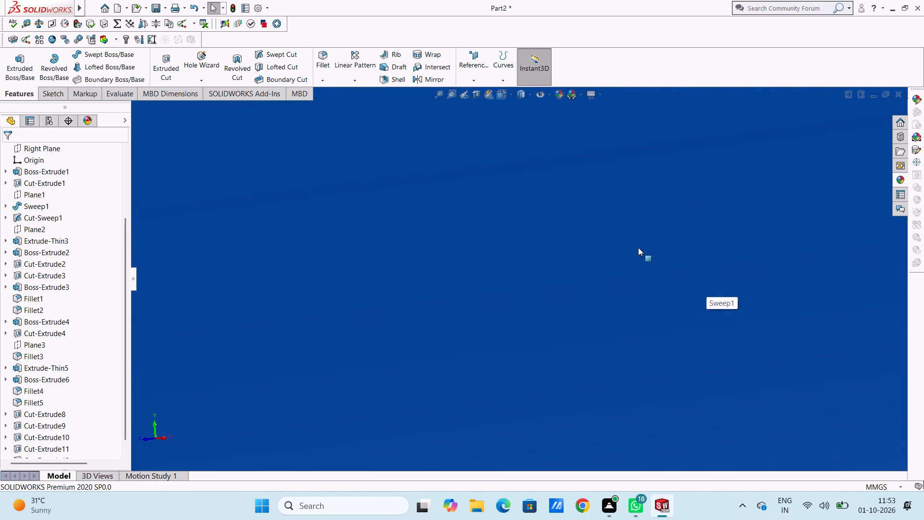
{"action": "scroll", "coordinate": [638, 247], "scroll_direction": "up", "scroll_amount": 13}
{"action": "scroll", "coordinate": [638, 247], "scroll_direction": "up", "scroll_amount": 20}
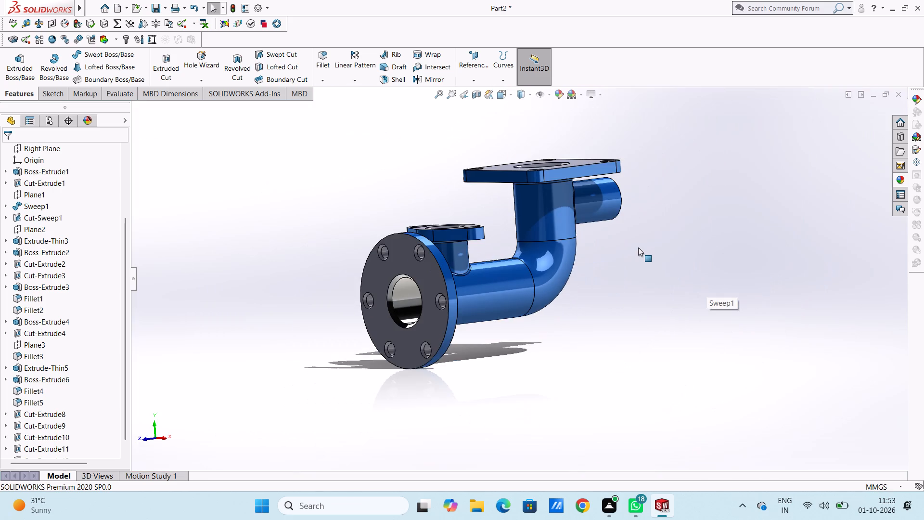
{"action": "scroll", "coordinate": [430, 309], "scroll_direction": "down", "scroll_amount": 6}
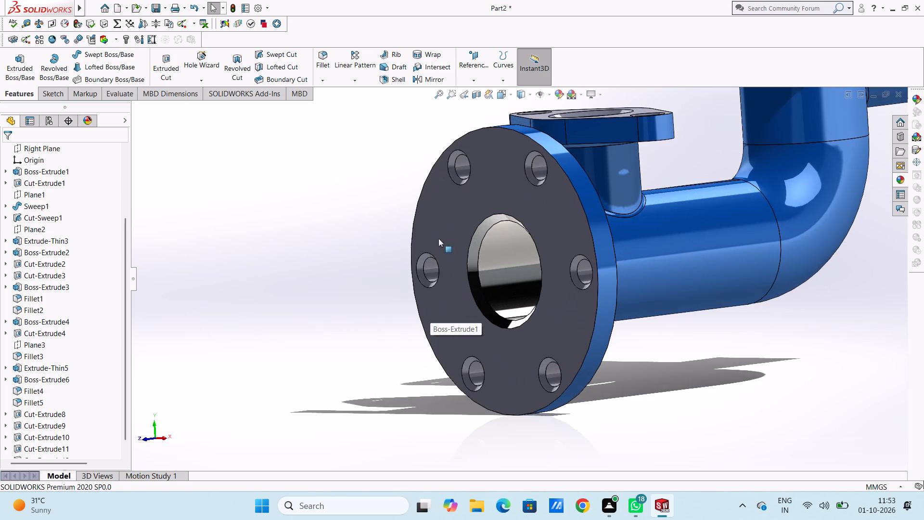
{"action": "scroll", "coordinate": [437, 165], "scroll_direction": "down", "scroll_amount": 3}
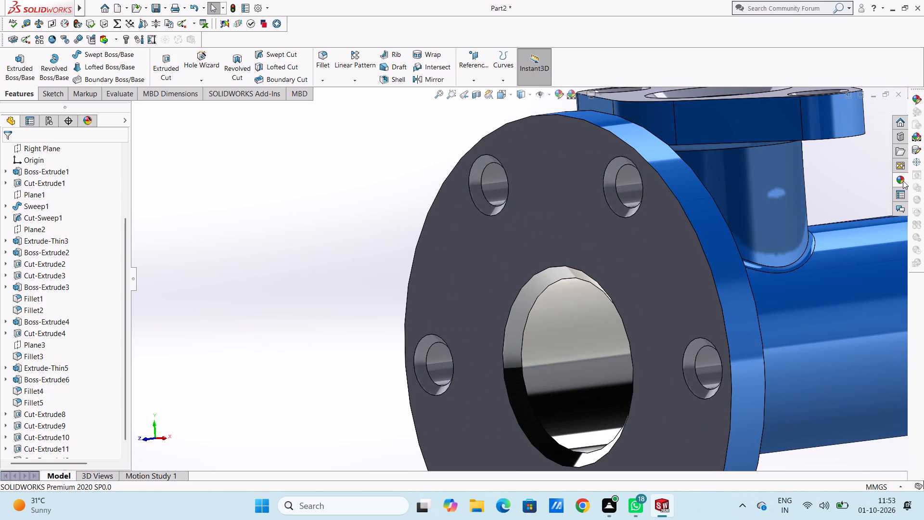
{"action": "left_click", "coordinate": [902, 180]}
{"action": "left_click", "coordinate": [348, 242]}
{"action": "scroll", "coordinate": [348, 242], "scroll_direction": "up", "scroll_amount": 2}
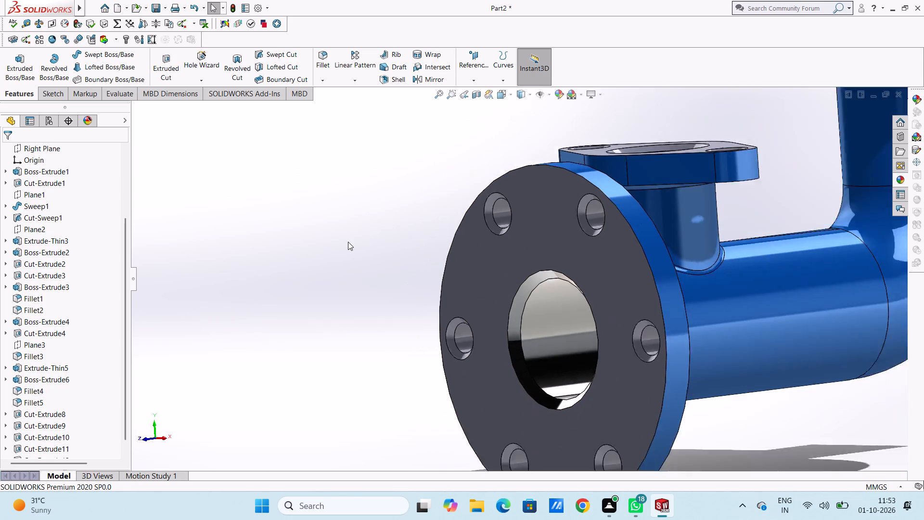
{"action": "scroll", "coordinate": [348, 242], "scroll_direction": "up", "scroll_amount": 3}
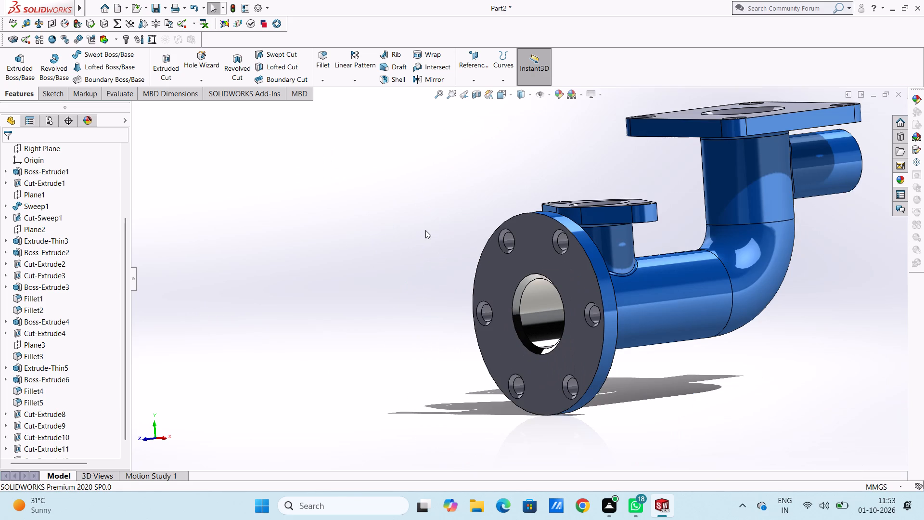
Apply the polished steel appearance to the flat front face of the round six-hole flange.
{"action": "scroll", "coordinate": [425, 230], "scroll_direction": "down", "scroll_amount": 3}
{"action": "scroll", "coordinate": [652, 388], "scroll_direction": "down", "scroll_amount": 4}
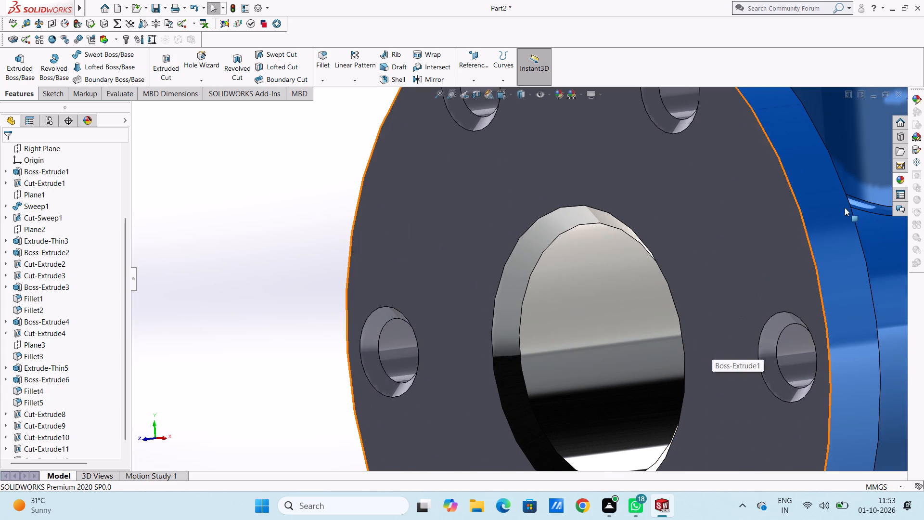
{"action": "left_click", "coordinate": [894, 179]}
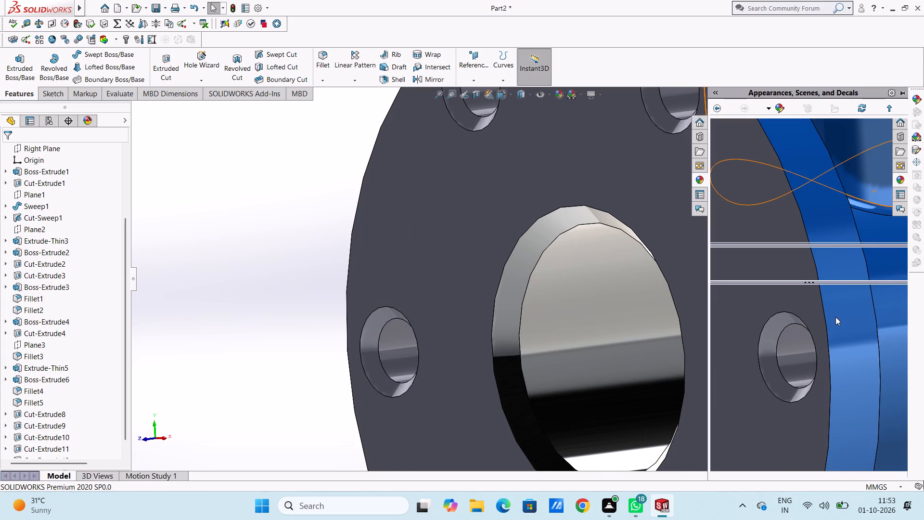
{"action": "left_click_drag", "start_coordinate": [762, 323], "coordinate": [657, 195]}
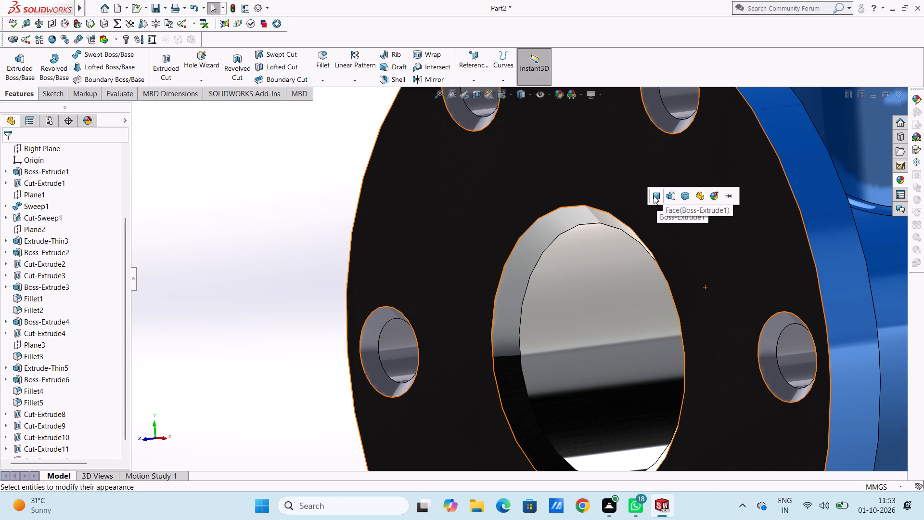
{"action": "left_click", "coordinate": [654, 195]}
{"action": "scroll", "coordinate": [654, 195], "scroll_direction": "up", "scroll_amount": 6}
{"action": "middle_click_drag", "start_coordinate": [338, 283], "coordinate": [344, 286]}
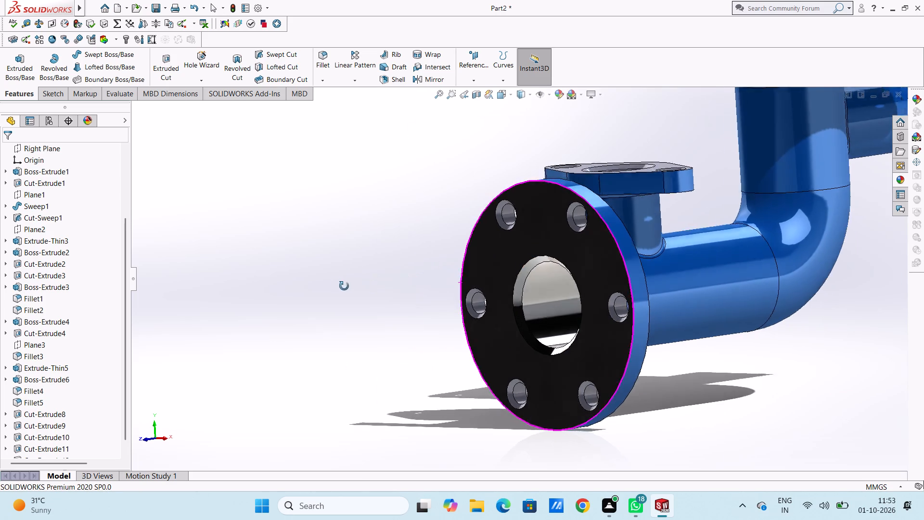
{"action": "middle_click_drag", "start_coordinate": [344, 286], "coordinate": [320, 253]}
{"action": "scroll", "coordinate": [320, 253], "scroll_direction": "up", "scroll_amount": 4}
{"action": "middle_click_drag", "start_coordinate": [332, 273], "coordinate": [360, 324]}
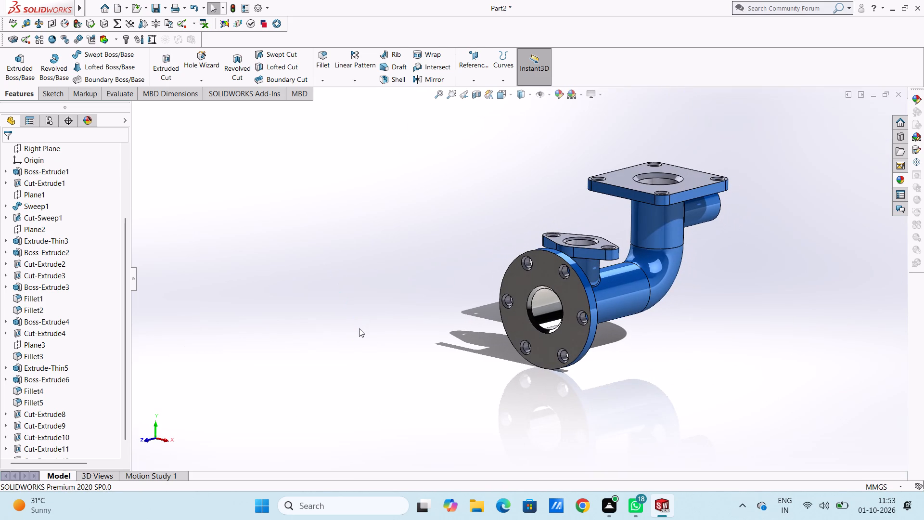
{"action": "key", "text": "Escape"}
Apply the chromium plate appearance to the inner and tapered mouth faces of the round flange's upper bolt hole nearest the oval flange.
{"action": "key", "text": "ctrl+7"}
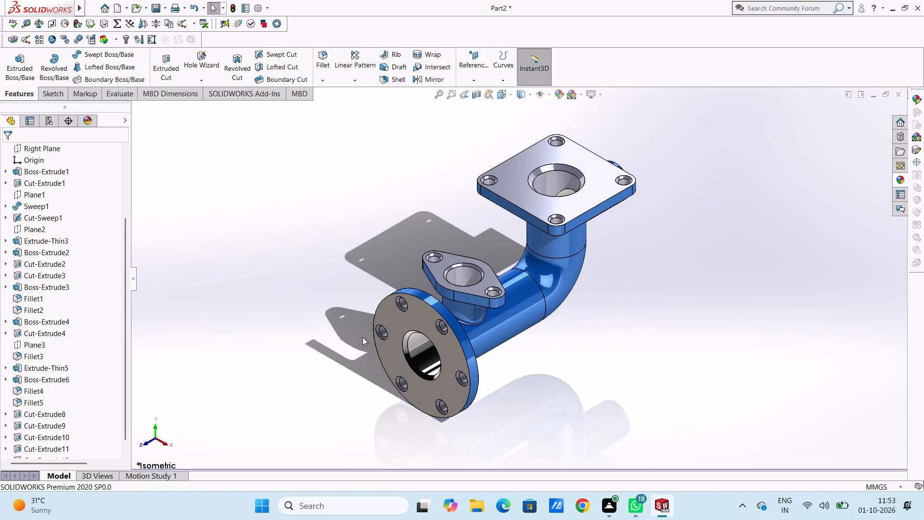
{"action": "scroll", "coordinate": [426, 389], "scroll_direction": "down", "scroll_amount": 5}
{"action": "scroll", "coordinate": [428, 394], "scroll_direction": "up", "scroll_amount": 3}
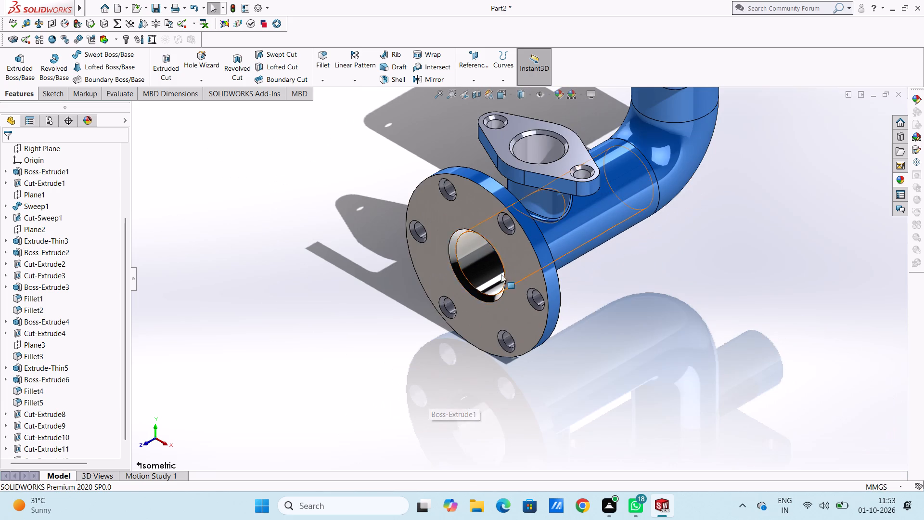
{"action": "scroll", "coordinate": [506, 218], "scroll_direction": "down", "scroll_amount": 7}
{"action": "scroll", "coordinate": [458, 297], "scroll_direction": "down", "scroll_amount": 5}
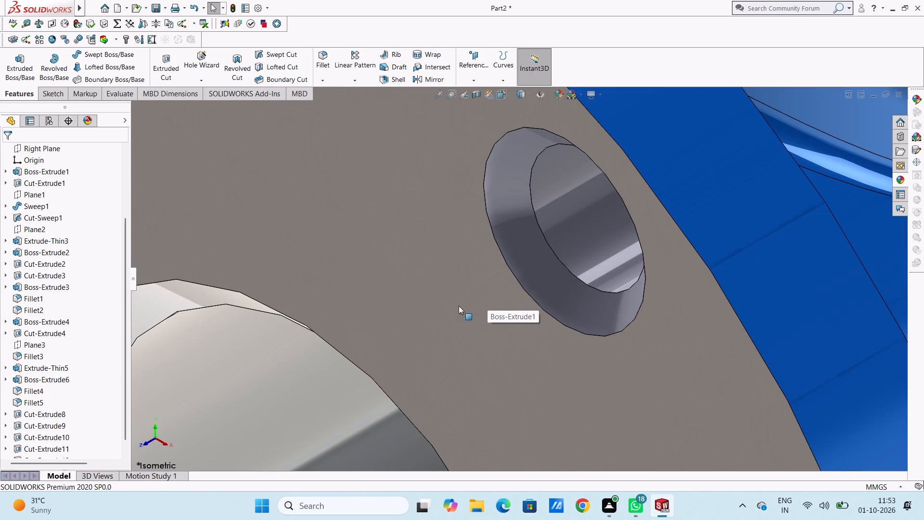
{"action": "scroll", "coordinate": [546, 195], "scroll_direction": "down", "scroll_amount": 4}
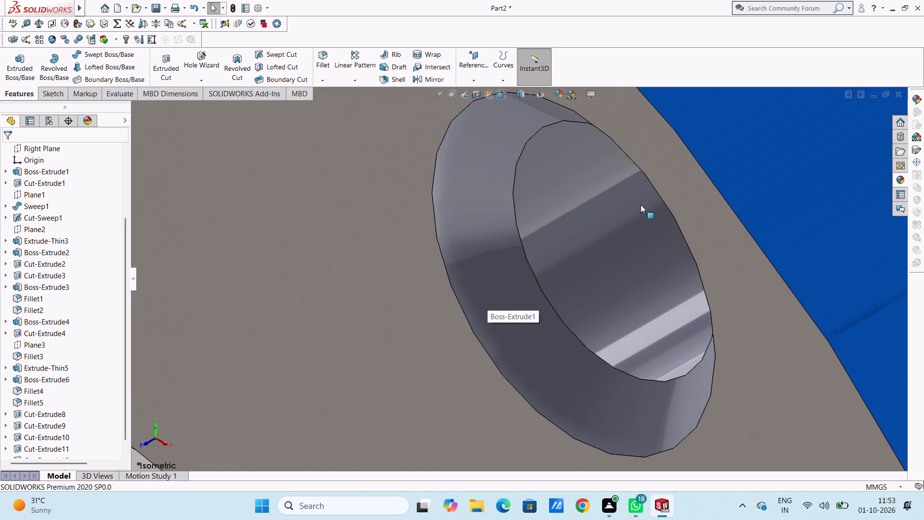
{"action": "left_click", "coordinate": [898, 177]}
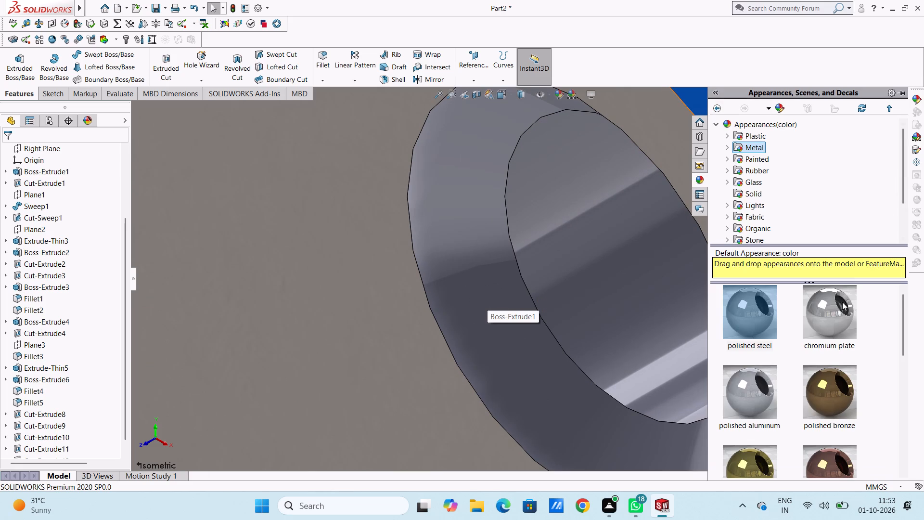
{"action": "left_click_drag", "start_coordinate": [835, 313], "coordinate": [602, 300]}
{"action": "left_click", "coordinate": [602, 299]}
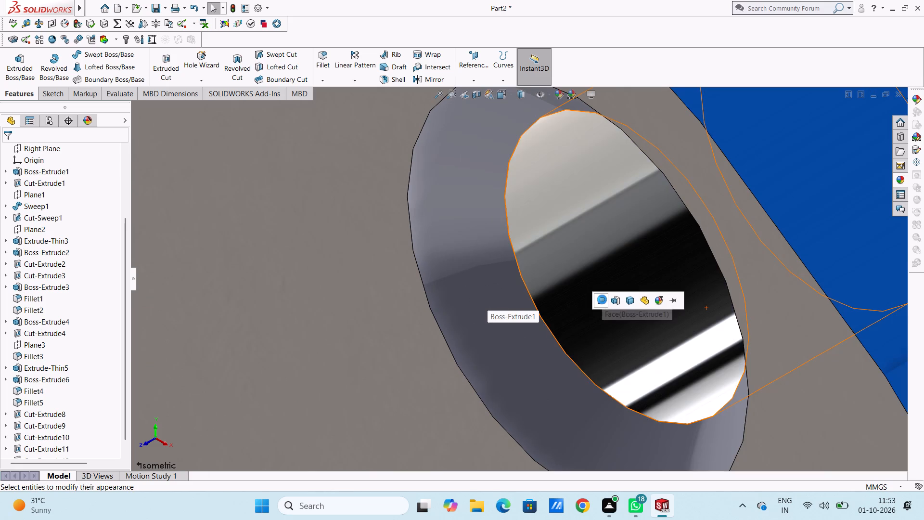
{"action": "scroll", "coordinate": [602, 299], "scroll_direction": "up", "scroll_amount": 9}
{"action": "scroll", "coordinate": [573, 311], "scroll_direction": "down", "scroll_amount": 3}
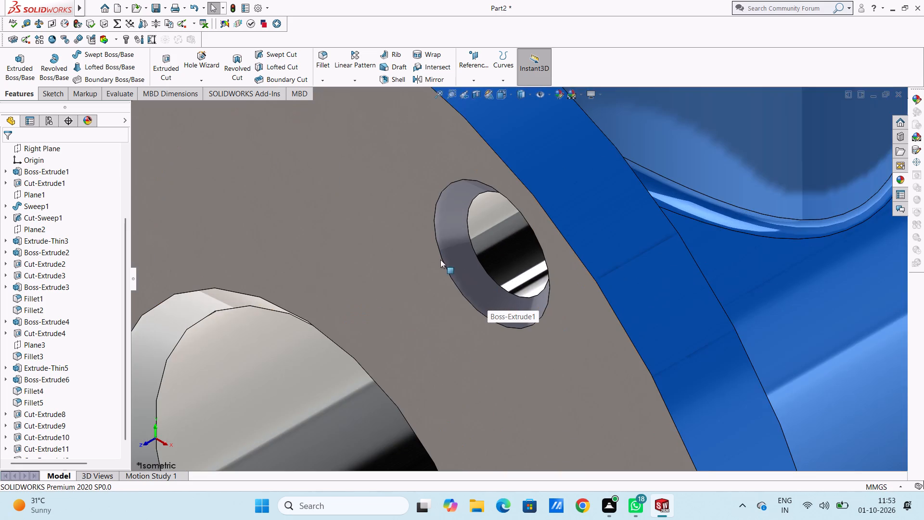
{"action": "scroll", "coordinate": [440, 260], "scroll_direction": "down", "scroll_amount": 5}
{"action": "left_click", "coordinate": [896, 178]}
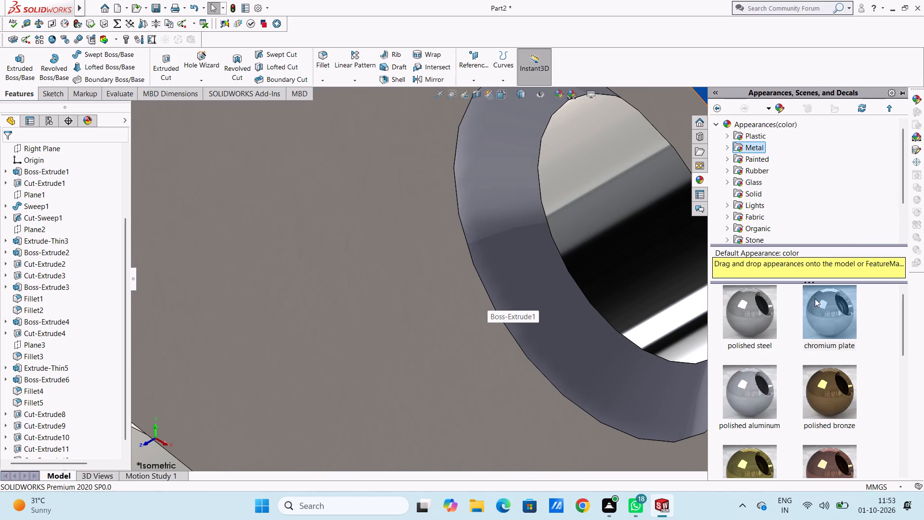
{"action": "left_click_drag", "start_coordinate": [820, 315], "coordinate": [593, 351]}
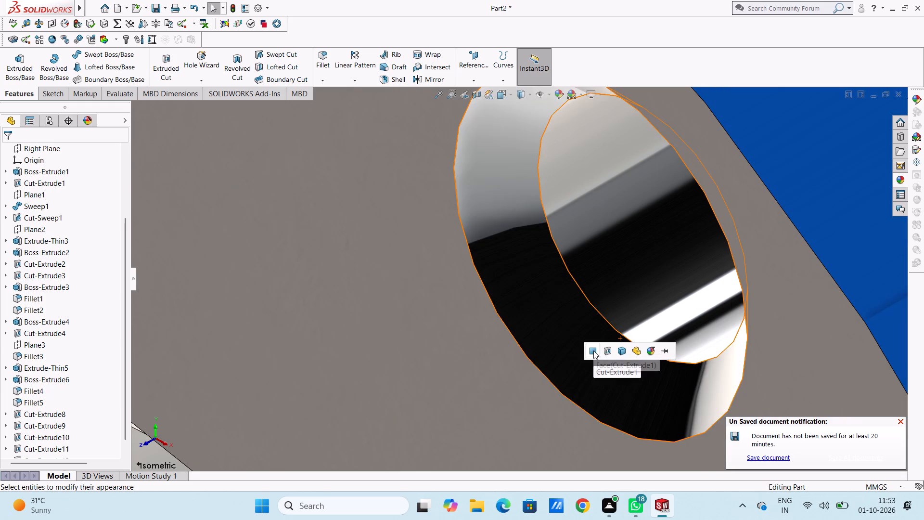
{"action": "left_click", "coordinate": [593, 351]}
Apply the chromium plate appearance to the tapered mouth and inner face of the topmost bolt hole in the isometric view of the round flange.
{"action": "scroll", "coordinate": [593, 351], "scroll_direction": "up", "scroll_amount": 14}
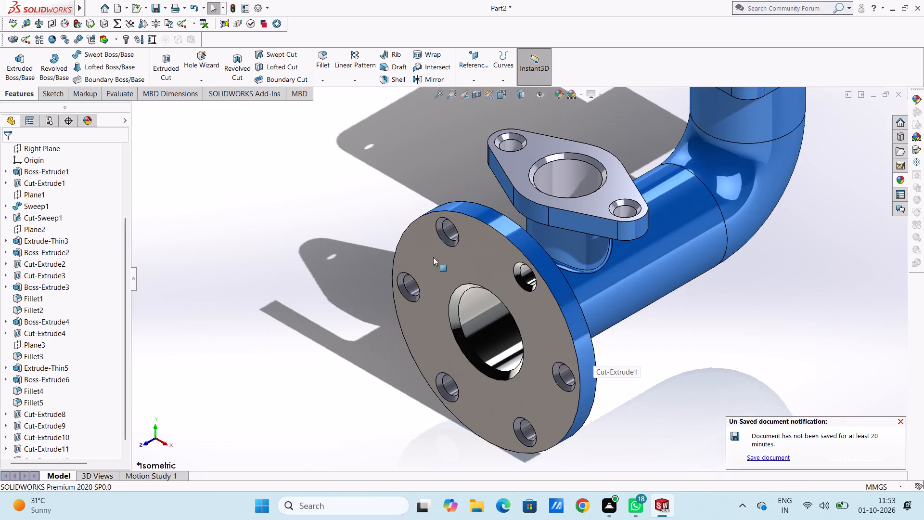
{"action": "scroll", "coordinate": [449, 255], "scroll_direction": "down", "scroll_amount": 5}
{"action": "scroll", "coordinate": [450, 211], "scroll_direction": "down", "scroll_amount": 16}
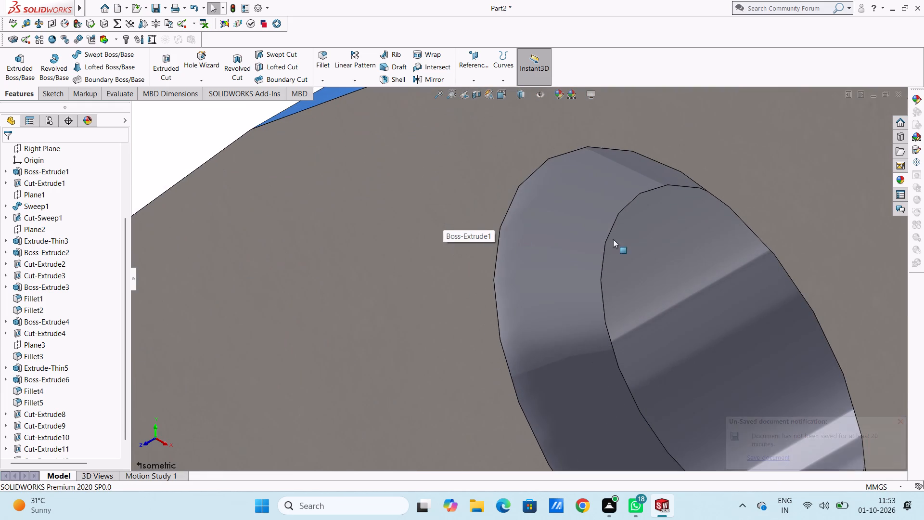
{"action": "left_click", "coordinate": [900, 178]}
{"action": "left_click_drag", "start_coordinate": [839, 321], "coordinate": [566, 353]}
{"action": "left_click", "coordinate": [566, 353]}
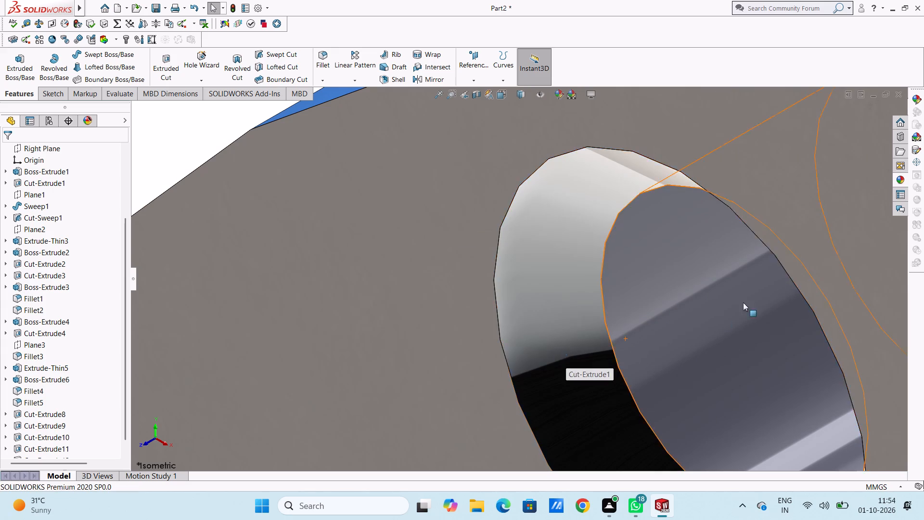
{"action": "left_click", "coordinate": [901, 176]}
{"action": "left_click_drag", "start_coordinate": [837, 312], "coordinate": [651, 359]}
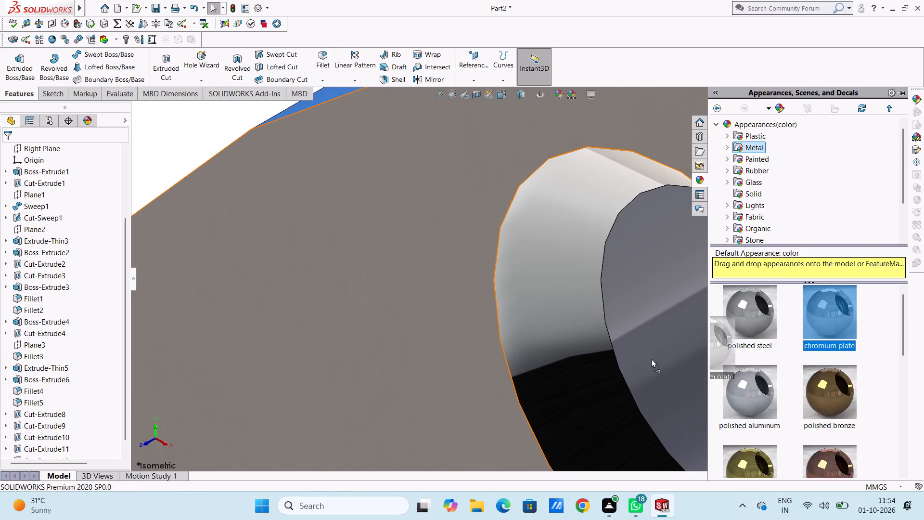
{"action": "left_click_drag", "start_coordinate": [651, 359], "coordinate": [660, 359]}
{"action": "left_click", "coordinate": [660, 359]}
Apply the chromium plate appearance to the tapered mouth and inner face of the round flange's leftmost bolt hole.
{"action": "scroll", "coordinate": [660, 359], "scroll_direction": "up", "scroll_amount": 11}
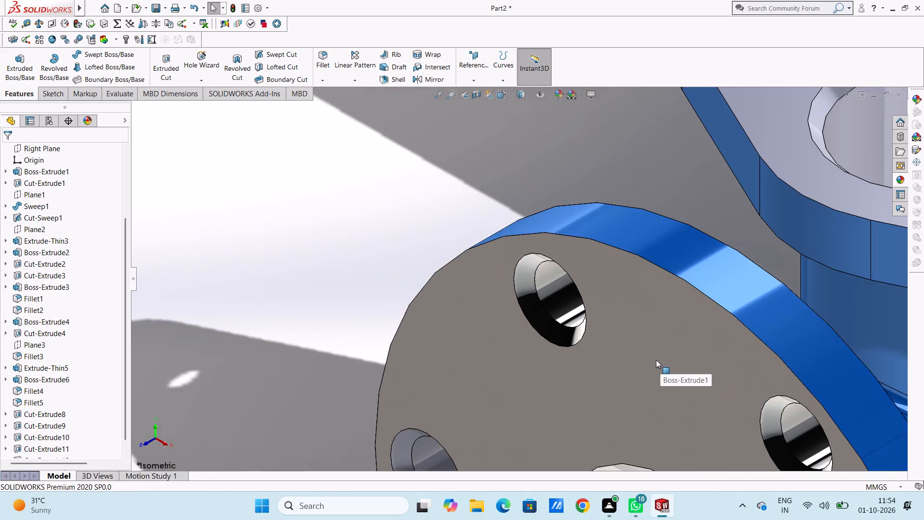
{"action": "scroll", "coordinate": [619, 377], "scroll_direction": "up", "scroll_amount": 5}
{"action": "scroll", "coordinate": [506, 386], "scroll_direction": "down", "scroll_amount": 1}
{"action": "scroll", "coordinate": [490, 333], "scroll_direction": "down", "scroll_amount": 6}
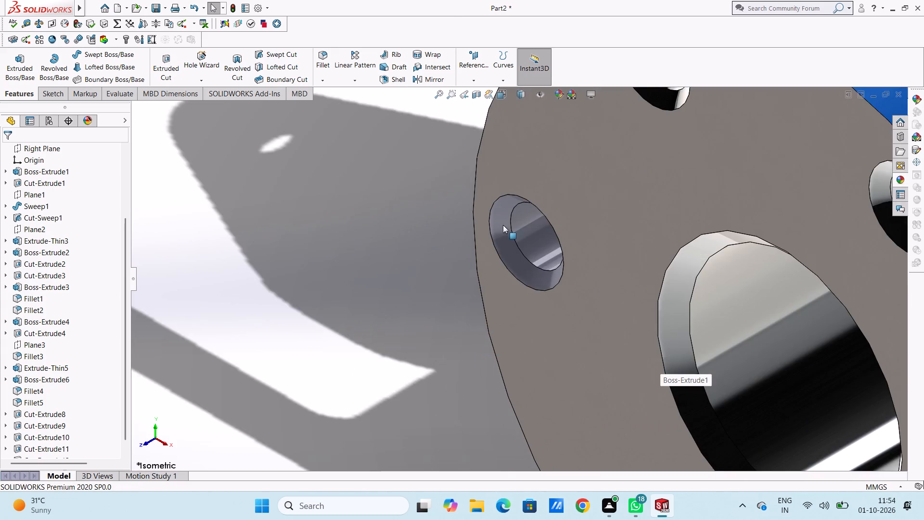
{"action": "scroll", "coordinate": [501, 223], "scroll_direction": "down", "scroll_amount": 5}
{"action": "scroll", "coordinate": [569, 237], "scroll_direction": "down", "scroll_amount": 5}
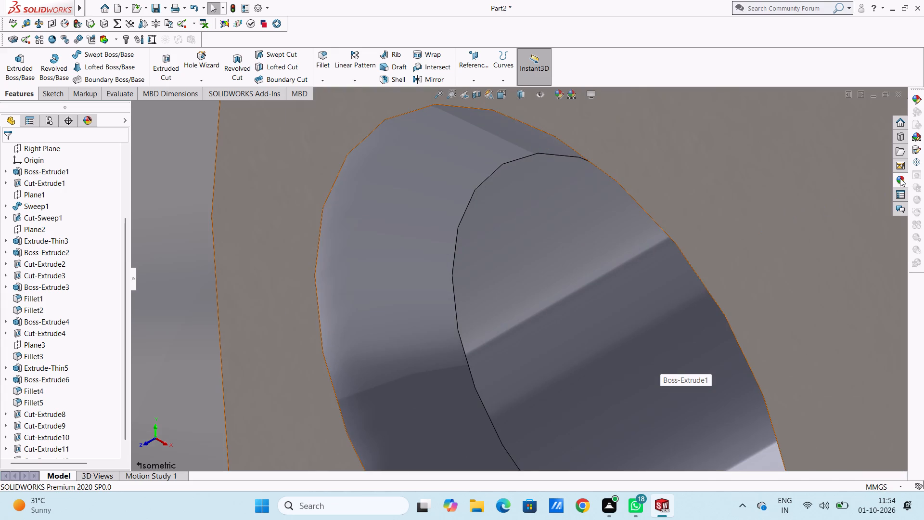
{"action": "left_click", "coordinate": [900, 178]}
{"action": "left_click_drag", "start_coordinate": [839, 312], "coordinate": [435, 327]}
{"action": "left_click", "coordinate": [435, 327]}
{"action": "left_click", "coordinate": [903, 181]}
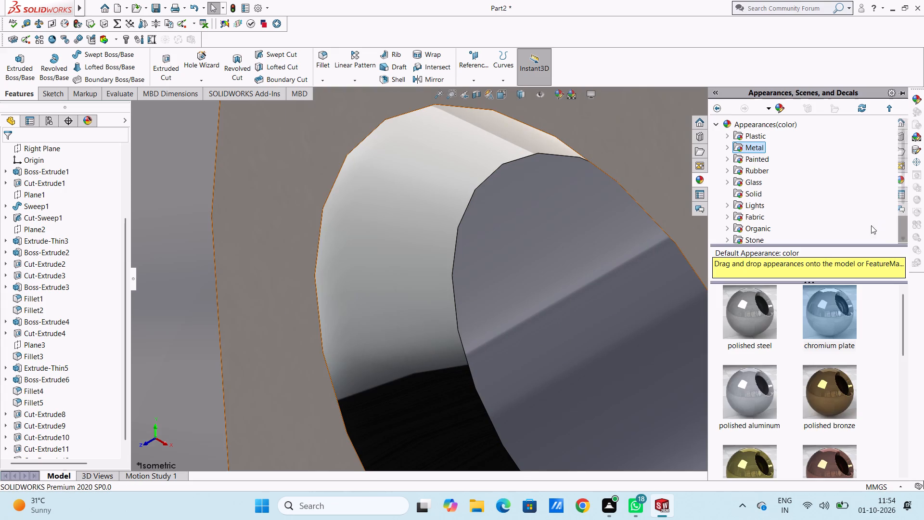
{"action": "left_click_drag", "start_coordinate": [847, 306], "coordinate": [597, 357]}
{"action": "left_click", "coordinate": [597, 357]}
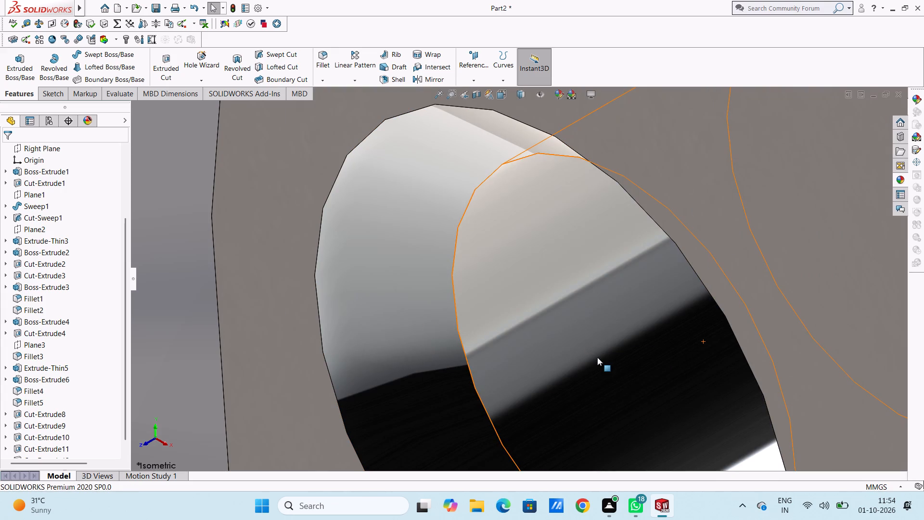
Apply the chromium plate appearance to the tapered mouth and inner face of the round flange's lower-left bolt hole.
{"action": "scroll", "coordinate": [597, 357], "scroll_direction": "up", "scroll_amount": 4}
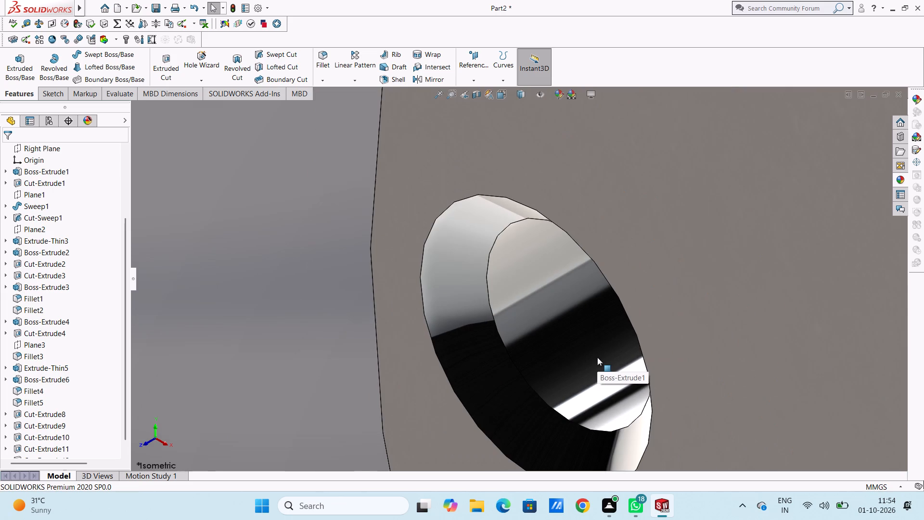
{"action": "scroll", "coordinate": [597, 357], "scroll_direction": "up", "scroll_amount": 10}
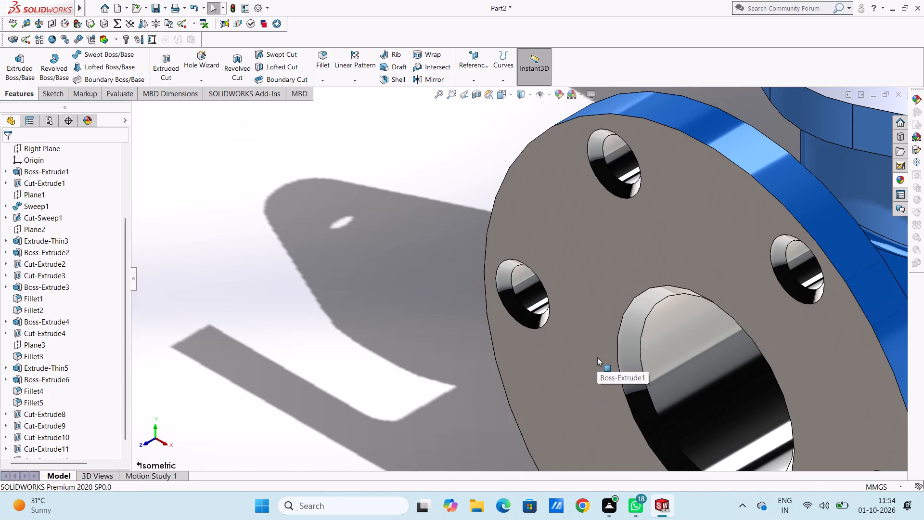
{"action": "scroll", "coordinate": [597, 357], "scroll_direction": "up", "scroll_amount": 4}
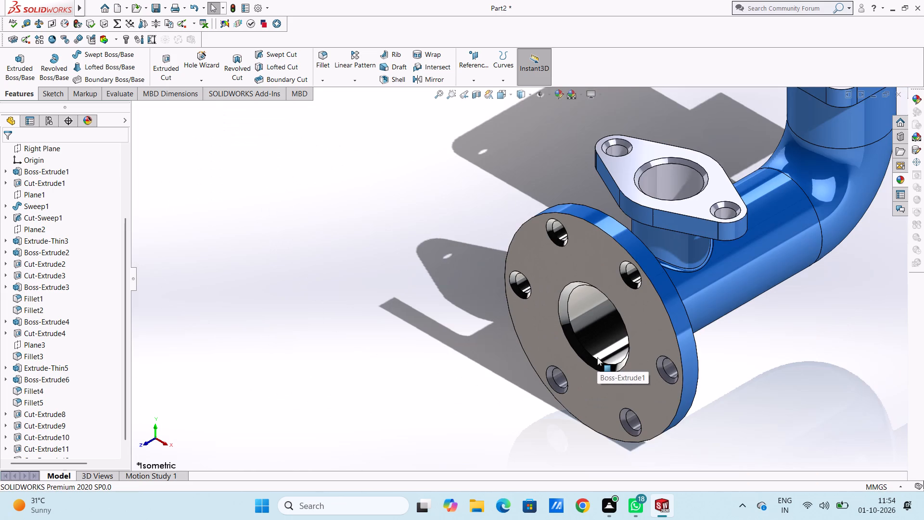
{"action": "scroll", "coordinate": [576, 368], "scroll_direction": "down", "scroll_amount": 5}
{"action": "scroll", "coordinate": [491, 339], "scroll_direction": "down", "scroll_amount": 5}
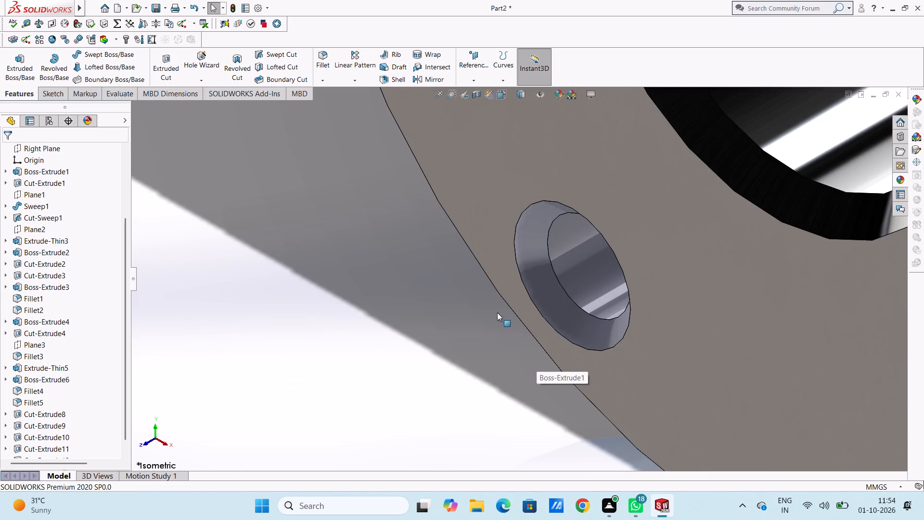
{"action": "scroll", "coordinate": [501, 306], "scroll_direction": "down", "scroll_amount": 4}
{"action": "left_click", "coordinate": [903, 178]}
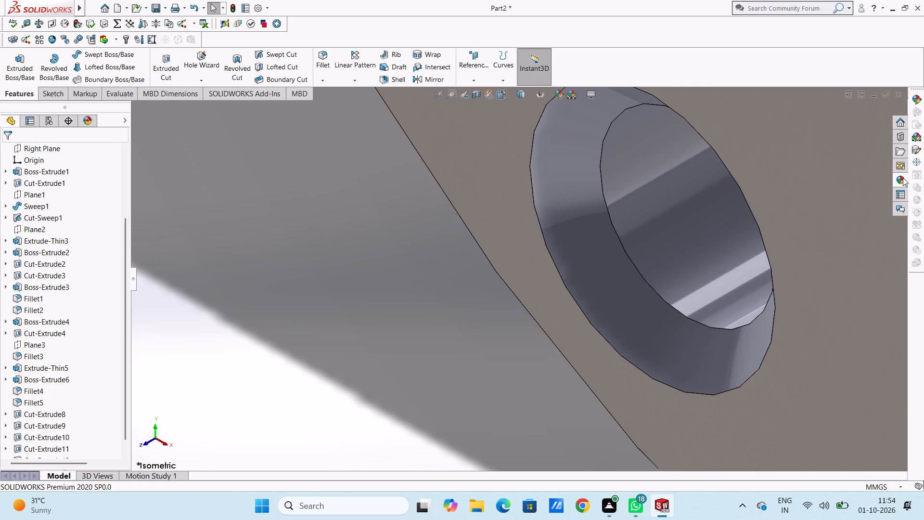
{"action": "left_click_drag", "start_coordinate": [845, 322], "coordinate": [619, 271]}
{"action": "left_click", "coordinate": [619, 271]}
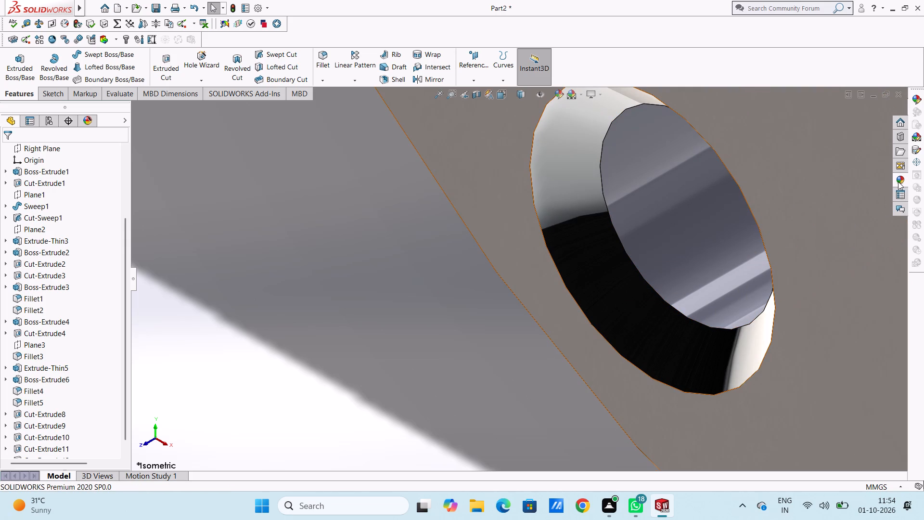
{"action": "left_click", "coordinate": [899, 177]}
{"action": "left_click_drag", "start_coordinate": [836, 302], "coordinate": [674, 242]}
{"action": "left_click", "coordinate": [674, 242]}
Apply the chromium plate appearance to the tapered mouth and inner face of the round flange's bottommost bolt hole.
{"action": "scroll", "coordinate": [681, 250], "scroll_direction": "up", "scroll_amount": 12}
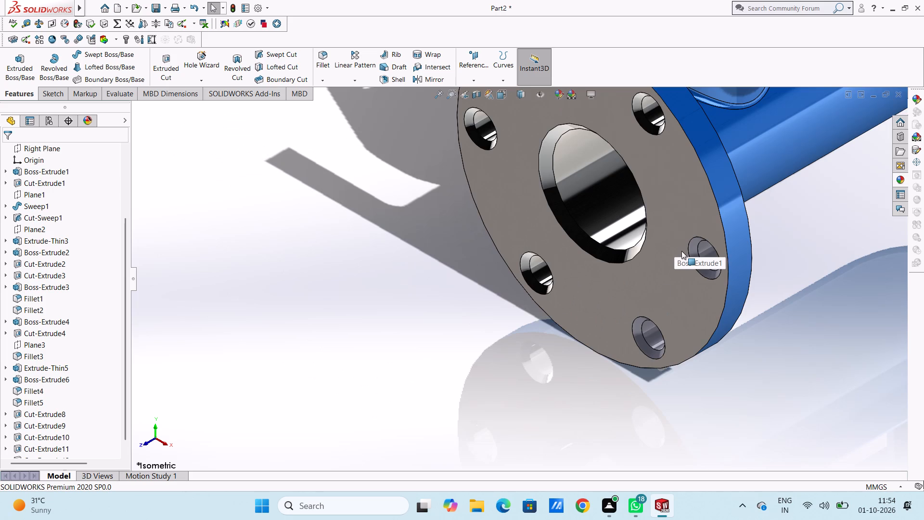
{"action": "scroll", "coordinate": [596, 333], "scroll_direction": "down", "scroll_amount": 4}
{"action": "scroll", "coordinate": [642, 284], "scroll_direction": "down", "scroll_amount": 5}
{"action": "scroll", "coordinate": [554, 297], "scroll_direction": "down", "scroll_amount": 5}
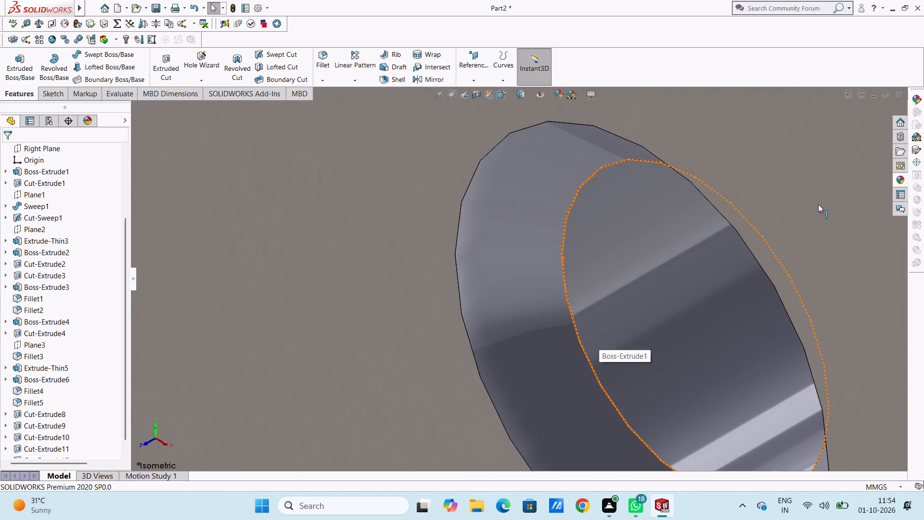
{"action": "left_click", "coordinate": [895, 180]}
{"action": "left_click_drag", "start_coordinate": [821, 306], "coordinate": [517, 288]}
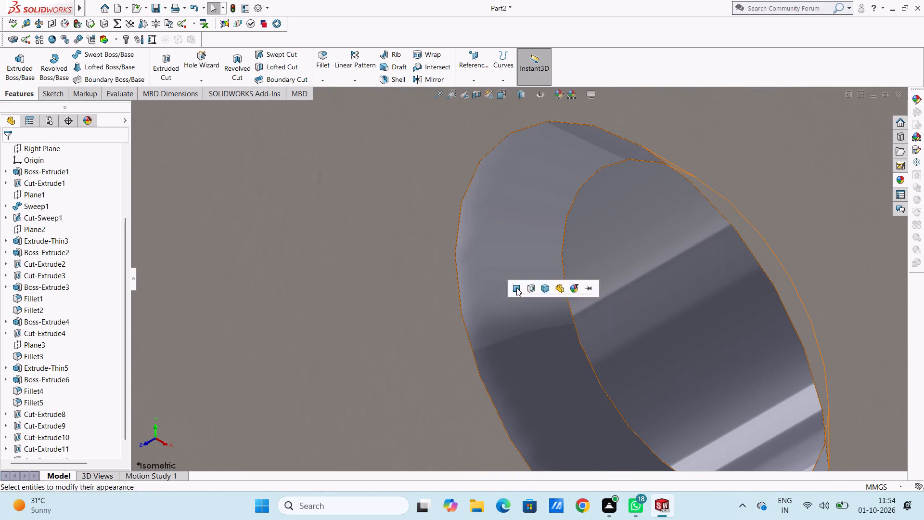
{"action": "left_click", "coordinate": [516, 287]}
{"action": "left_click", "coordinate": [902, 176]}
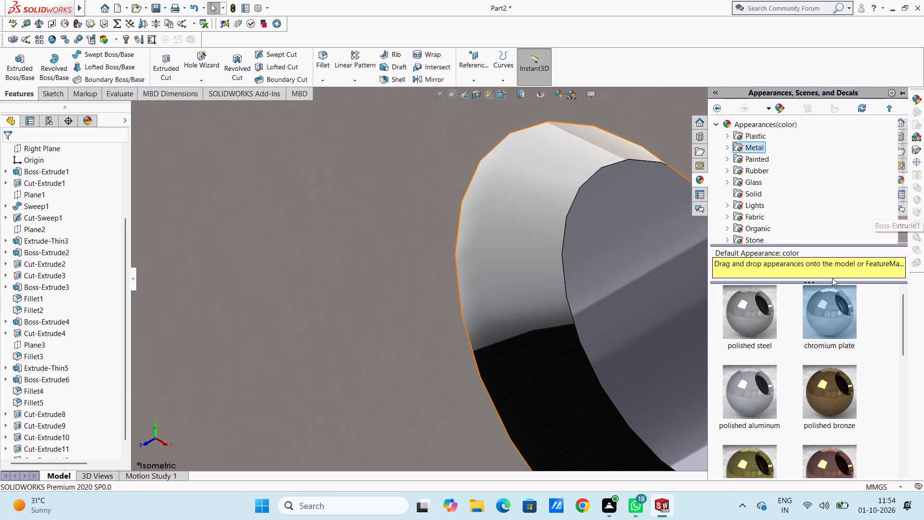
{"action": "left_click_drag", "start_coordinate": [829, 304], "coordinate": [646, 309]}
{"action": "left_click", "coordinate": [646, 309]}
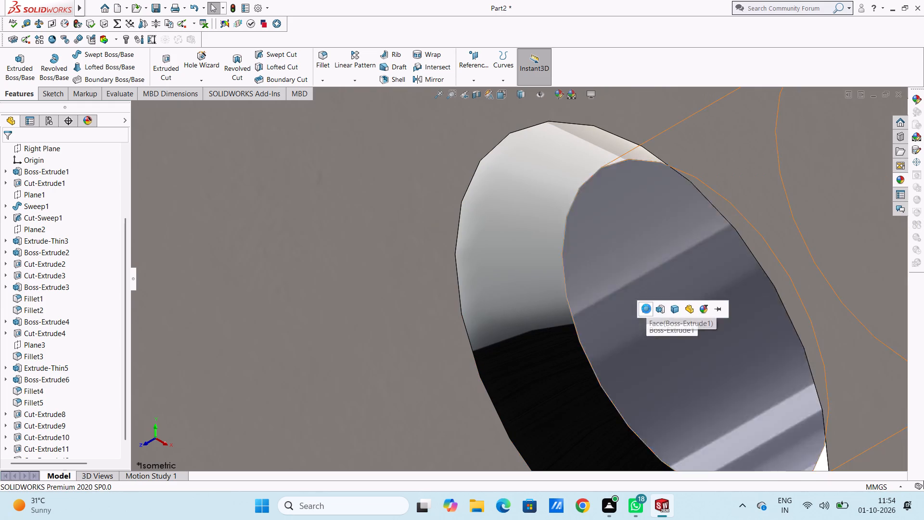
Apply the chromium plate appearance to the tapered mouth and inner face of the round flange's remaining uncoated, lower-right bolt hole.
{"action": "scroll", "coordinate": [646, 309], "scroll_direction": "up", "scroll_amount": 18}
{"action": "scroll", "coordinate": [646, 309], "scroll_direction": "up", "scroll_amount": 3}
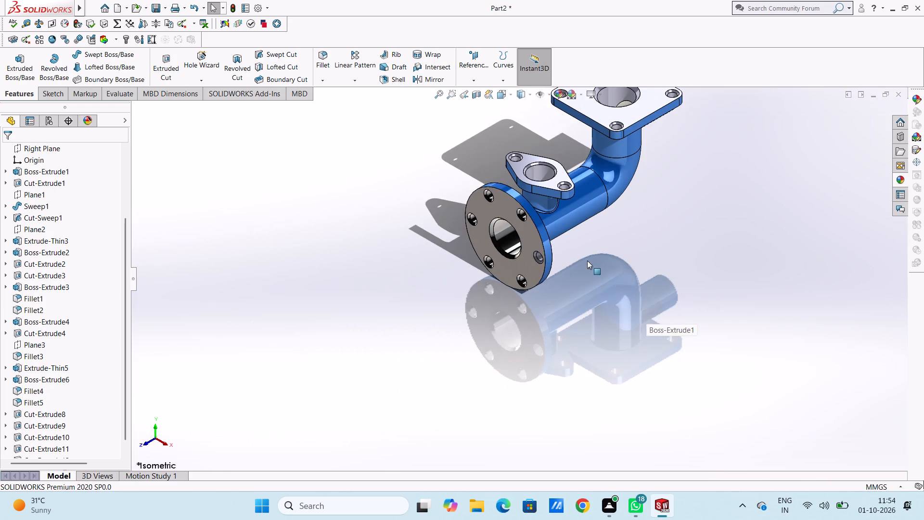
{"action": "scroll", "coordinate": [529, 228], "scroll_direction": "down", "scroll_amount": 5}
{"action": "scroll", "coordinate": [491, 257], "scroll_direction": "down", "scroll_amount": 6}
{"action": "scroll", "coordinate": [577, 297], "scroll_direction": "down", "scroll_amount": 5}
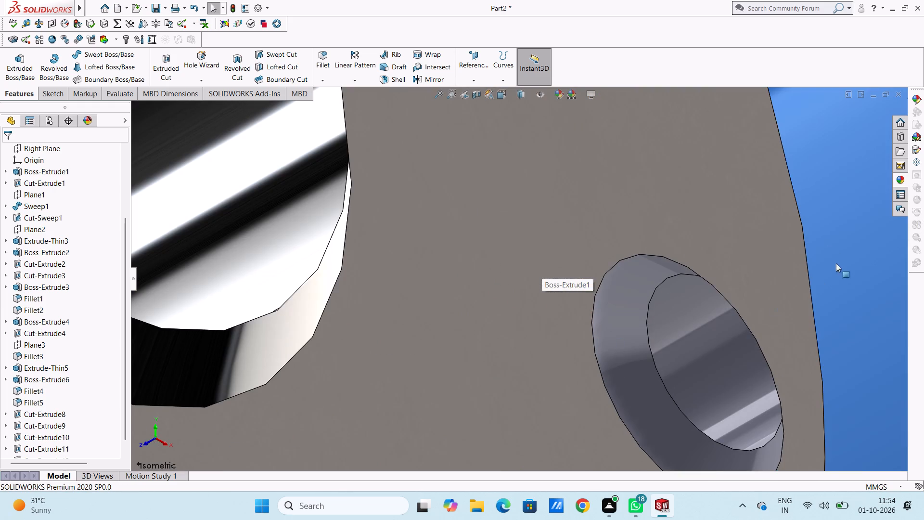
{"action": "left_click", "coordinate": [901, 178]}
{"action": "left_click_drag", "start_coordinate": [830, 318], "coordinate": [828, 318]}
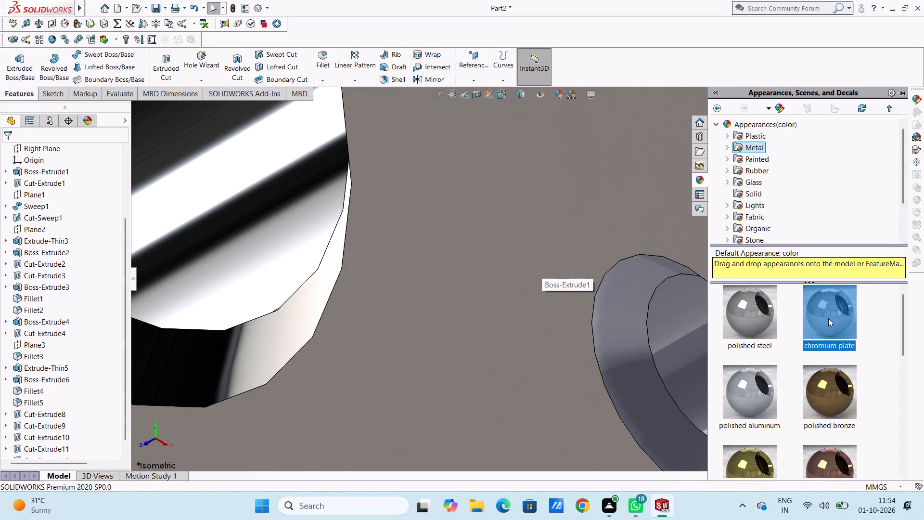
{"action": "left_click_drag", "start_coordinate": [828, 318], "coordinate": [644, 360]}
{"action": "left_click", "coordinate": [644, 360]}
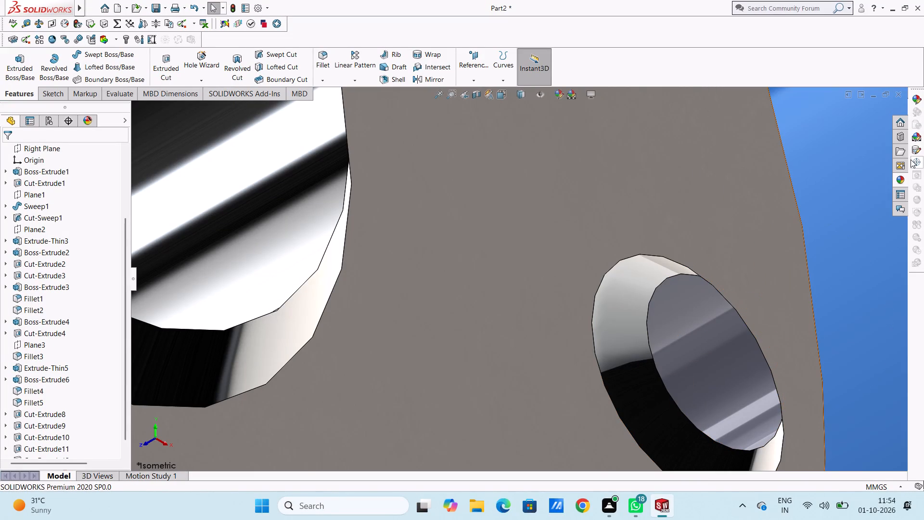
{"action": "left_click", "coordinate": [895, 179]}
{"action": "left_click_drag", "start_coordinate": [826, 319], "coordinate": [628, 342]}
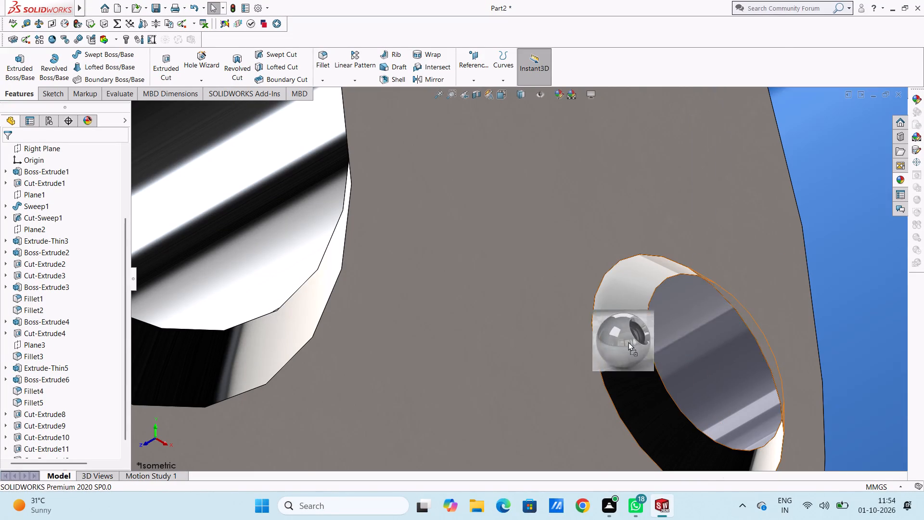
{"action": "left_click_drag", "start_coordinate": [628, 342], "coordinate": [703, 358]}
{"action": "left_click", "coordinate": [703, 358]}
Apply the polished steel appearance to the top face of the two-hole oval flange on the short branch.
{"action": "scroll", "coordinate": [703, 358], "scroll_direction": "up", "scroll_amount": 6}
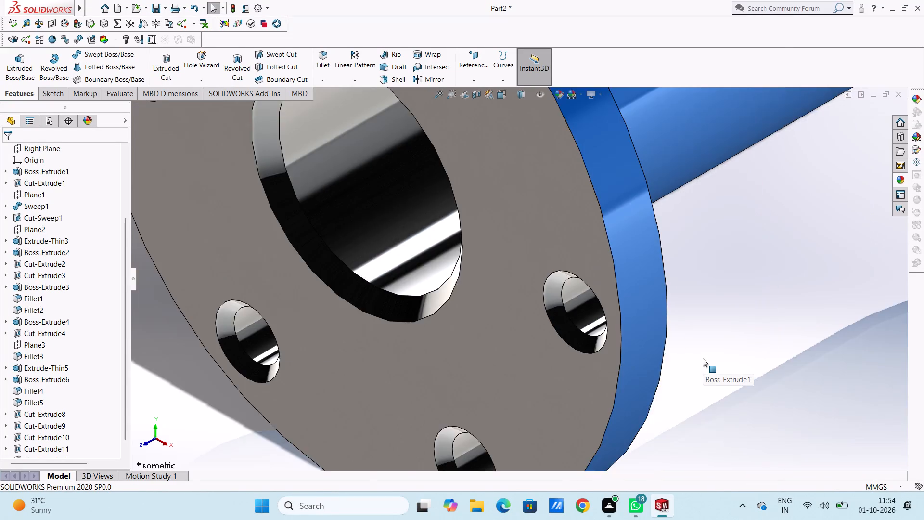
{"action": "scroll", "coordinate": [703, 358], "scroll_direction": "up", "scroll_amount": 14}
{"action": "scroll", "coordinate": [529, 249], "scroll_direction": "down", "scroll_amount": 6}
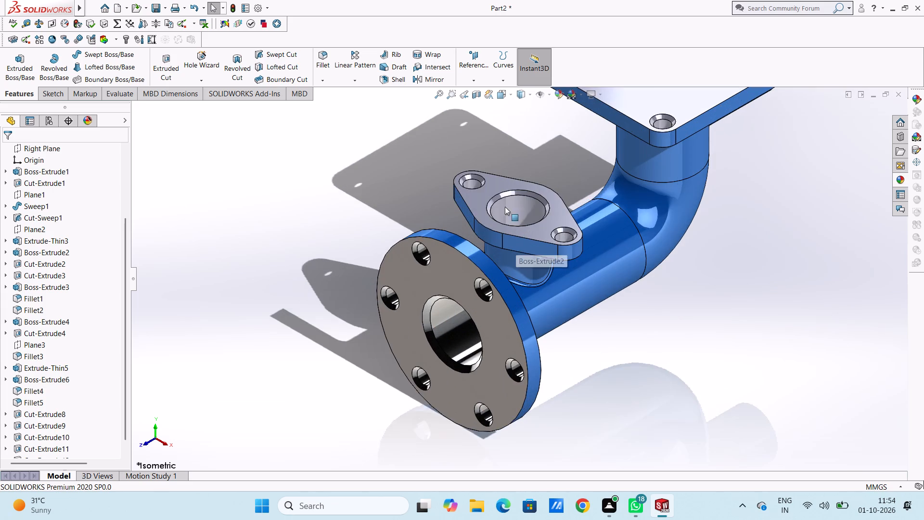
{"action": "scroll", "coordinate": [506, 198], "scroll_direction": "down", "scroll_amount": 5}
{"action": "middle_click_drag", "start_coordinate": [564, 155], "coordinate": [555, 234]}
{"action": "middle_click_drag", "start_coordinate": [520, 281], "coordinate": [523, 301]}
{"action": "scroll", "coordinate": [523, 302], "scroll_direction": "up", "scroll_amount": 3}
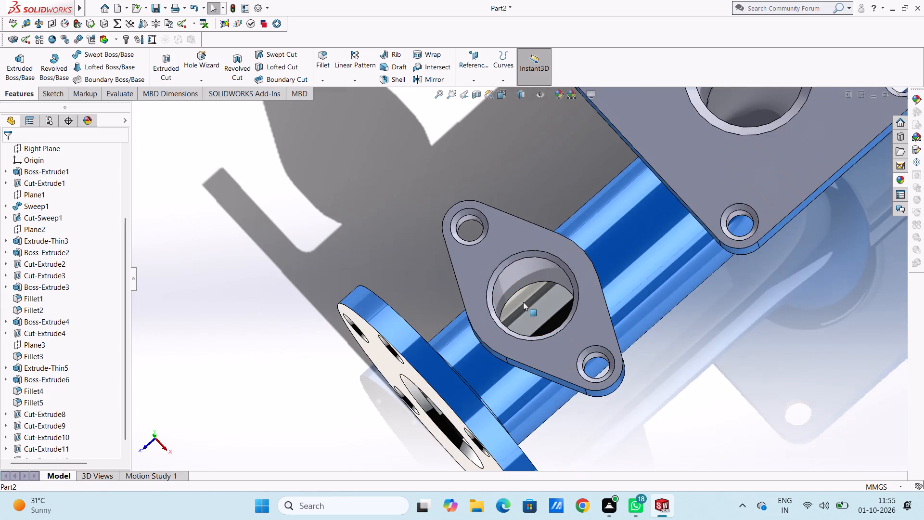
{"action": "middle_click_drag", "start_coordinate": [535, 294], "coordinate": [546, 238]}
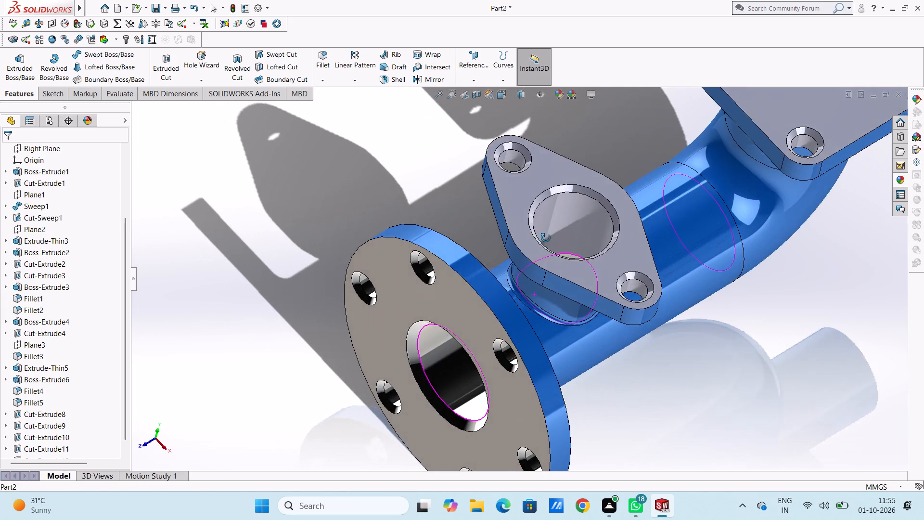
{"action": "middle_click_drag", "start_coordinate": [546, 238], "coordinate": [535, 214]}
{"action": "scroll", "coordinate": [527, 182], "scroll_direction": "down", "scroll_amount": 5}
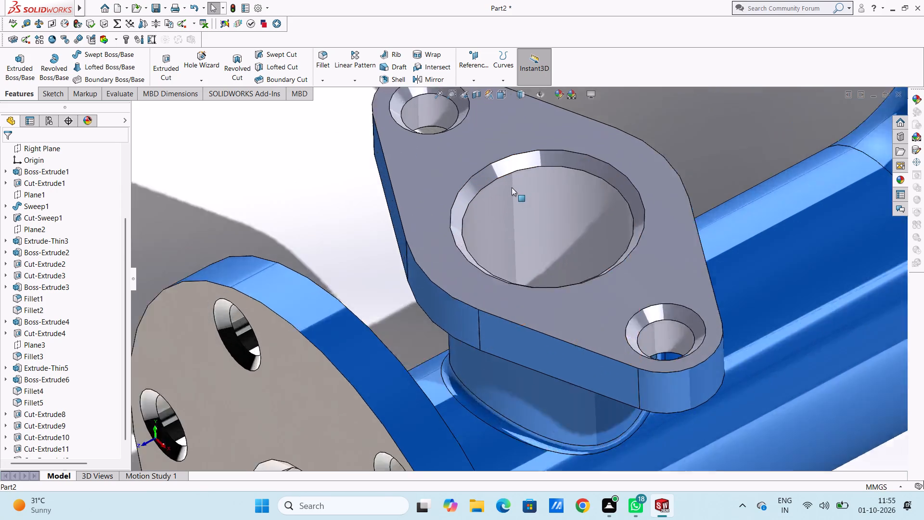
{"action": "scroll", "coordinate": [512, 187], "scroll_direction": "down", "scroll_amount": 1}
{"action": "scroll", "coordinate": [506, 155], "scroll_direction": "up", "scroll_amount": 4}
{"action": "scroll", "coordinate": [500, 181], "scroll_direction": "down", "scroll_amount": 7}
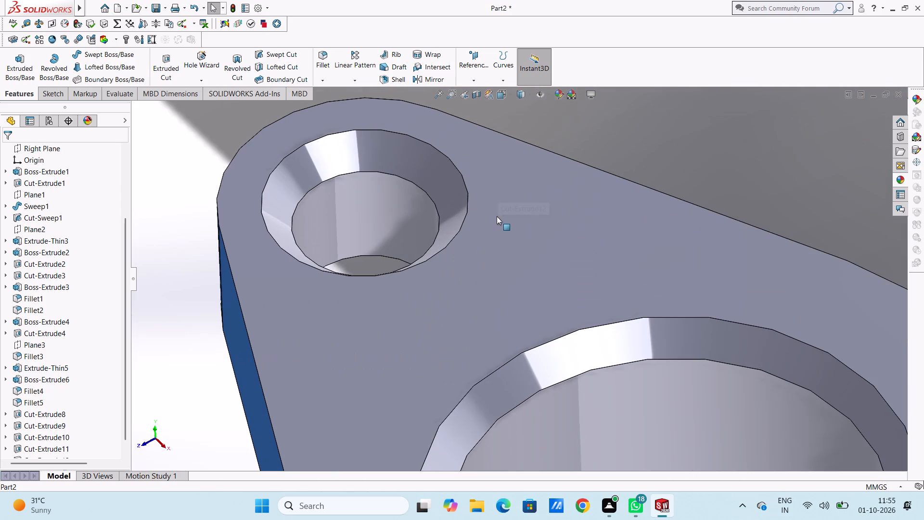
{"action": "left_click", "coordinate": [896, 177]}
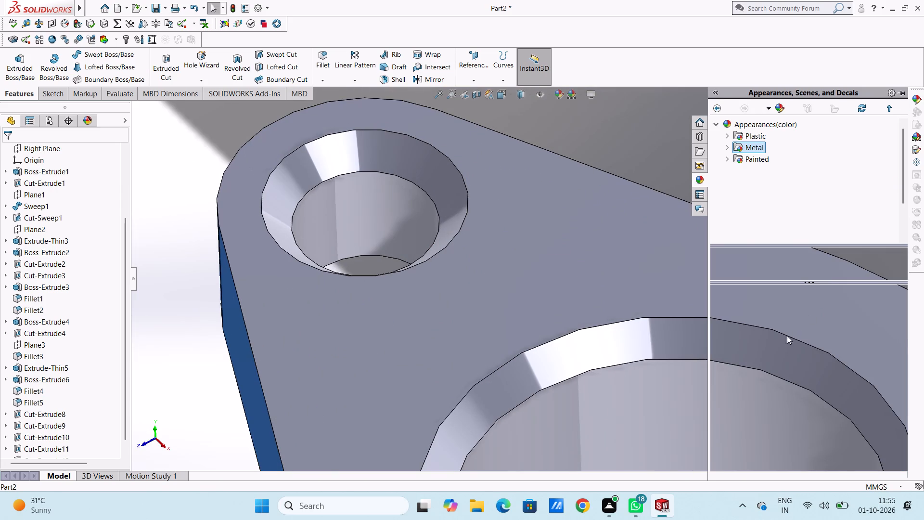
{"action": "left_click_drag", "start_coordinate": [760, 312], "coordinate": [516, 268]}
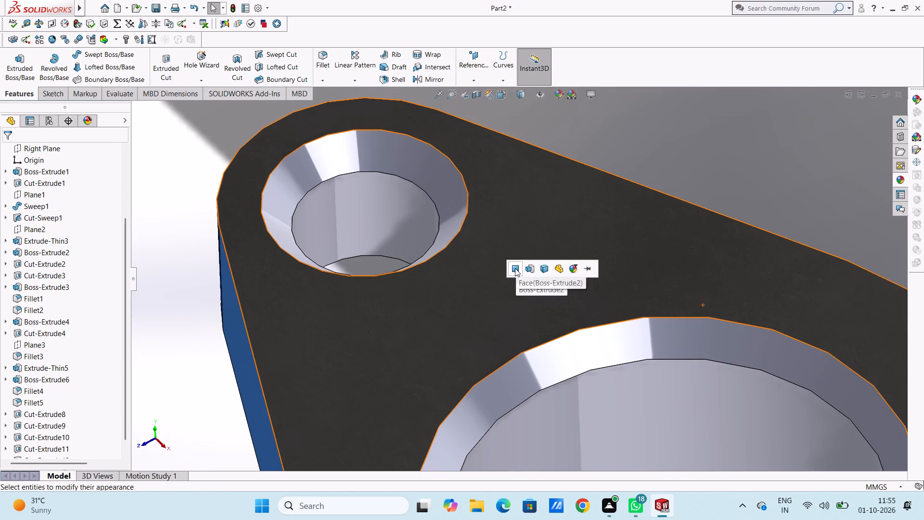
{"action": "left_click", "coordinate": [515, 268]}
Apply the chromium plate appearance to the tapered mouth and inner face of the oval flange's central bore.
{"action": "scroll", "coordinate": [515, 268], "scroll_direction": "up", "scroll_amount": 5}
{"action": "scroll", "coordinate": [537, 333], "scroll_direction": "up", "scroll_amount": 4}
{"action": "middle_click_drag", "start_coordinate": [544, 330], "coordinate": [546, 331]}
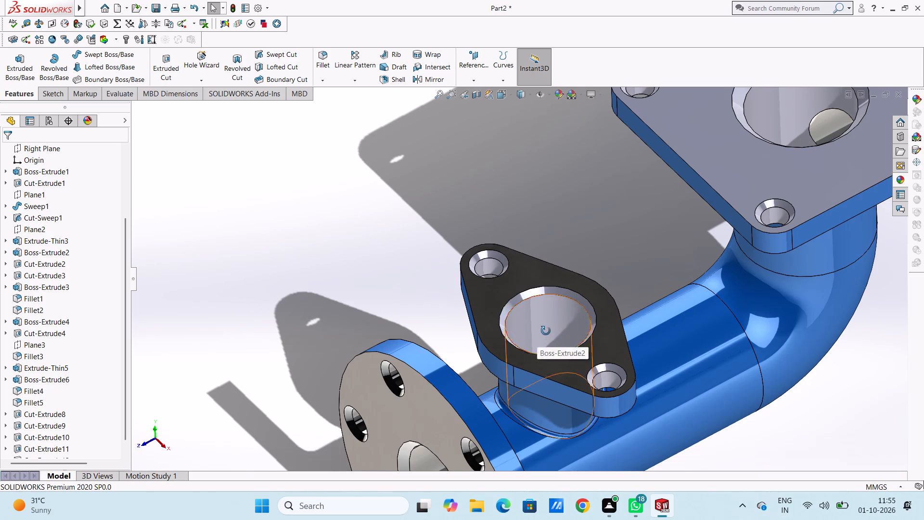
{"action": "middle_click_drag", "start_coordinate": [546, 331], "coordinate": [549, 335]}
{"action": "scroll", "coordinate": [551, 305], "scroll_direction": "down", "scroll_amount": 6}
{"action": "scroll", "coordinate": [511, 269], "scroll_direction": "down", "scroll_amount": 6}
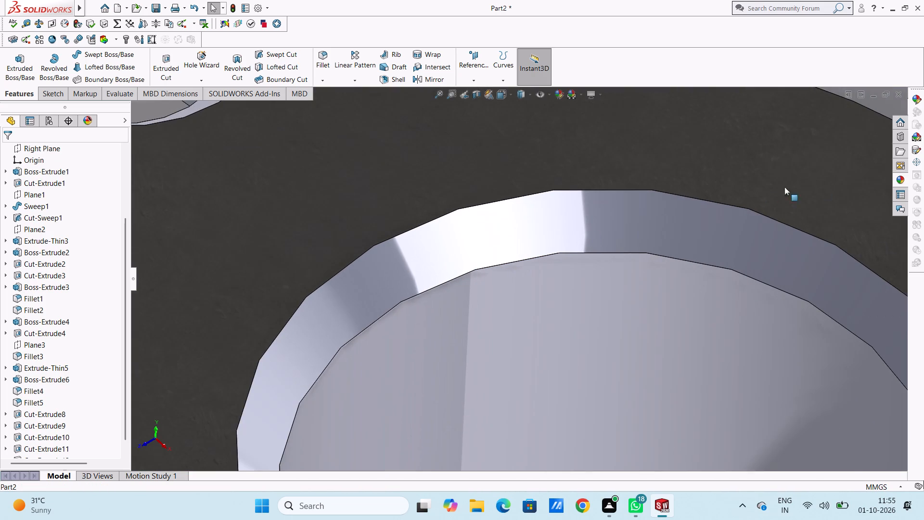
{"action": "left_click", "coordinate": [898, 182]}
{"action": "left_click_drag", "start_coordinate": [827, 319], "coordinate": [695, 264]}
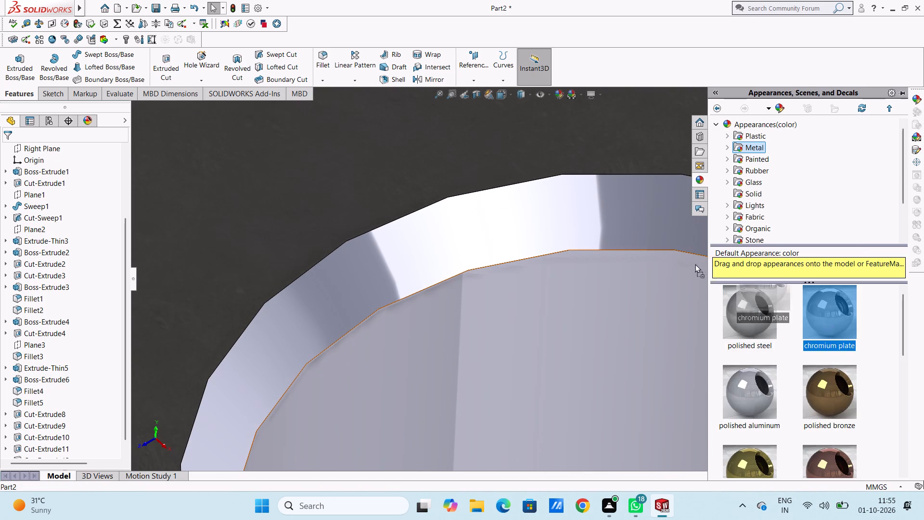
{"action": "left_click_drag", "start_coordinate": [695, 264], "coordinate": [654, 238]}
{"action": "left_click", "coordinate": [654, 238]}
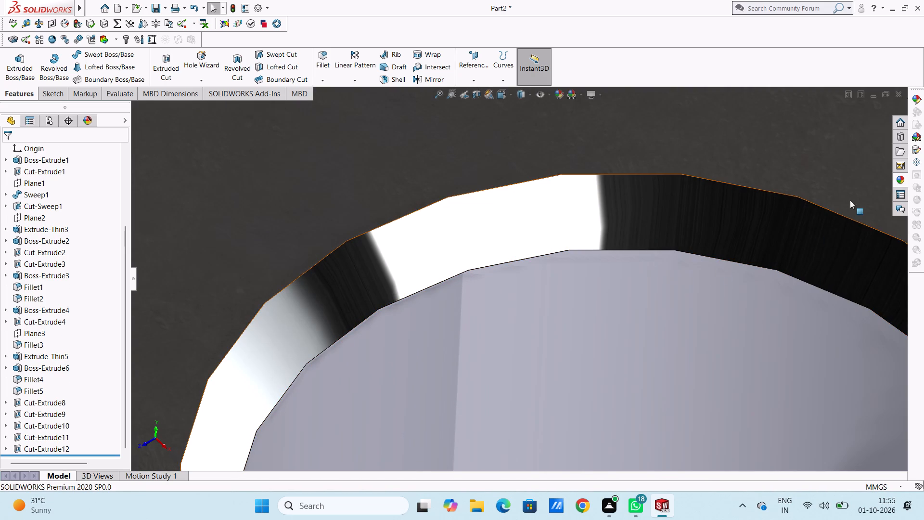
{"action": "left_click", "coordinate": [901, 180]}
{"action": "left_click_drag", "start_coordinate": [834, 304], "coordinate": [640, 323]}
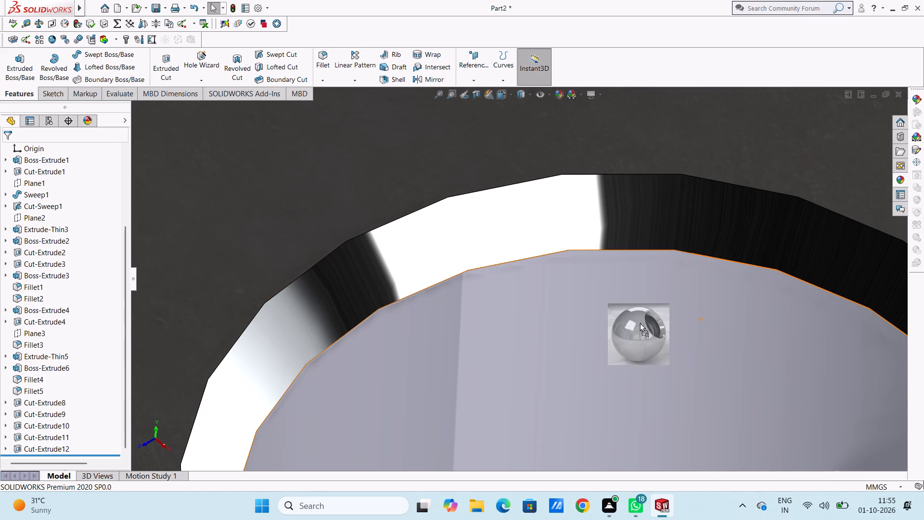
{"action": "left_click_drag", "start_coordinate": [640, 323], "coordinate": [607, 332]}
{"action": "left_click", "coordinate": [607, 332]}
Apply the chromium plate appearance to the tapered mouth and inner face of the oval flange's lower-right bolt hole.
{"action": "scroll", "coordinate": [606, 330], "scroll_direction": "up", "scroll_amount": 12}
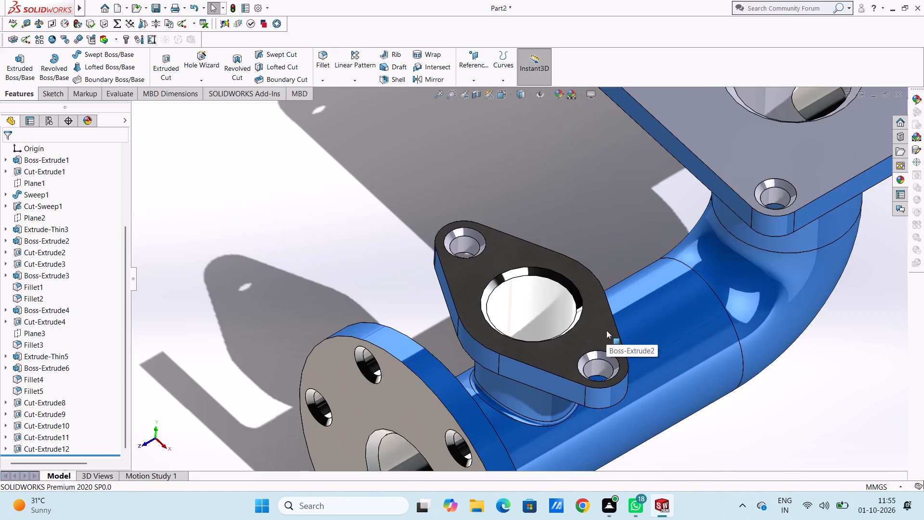
{"action": "scroll", "coordinate": [606, 330], "scroll_direction": "up", "scroll_amount": 3}
{"action": "middle_click_drag", "start_coordinate": [603, 330], "coordinate": [566, 286]}
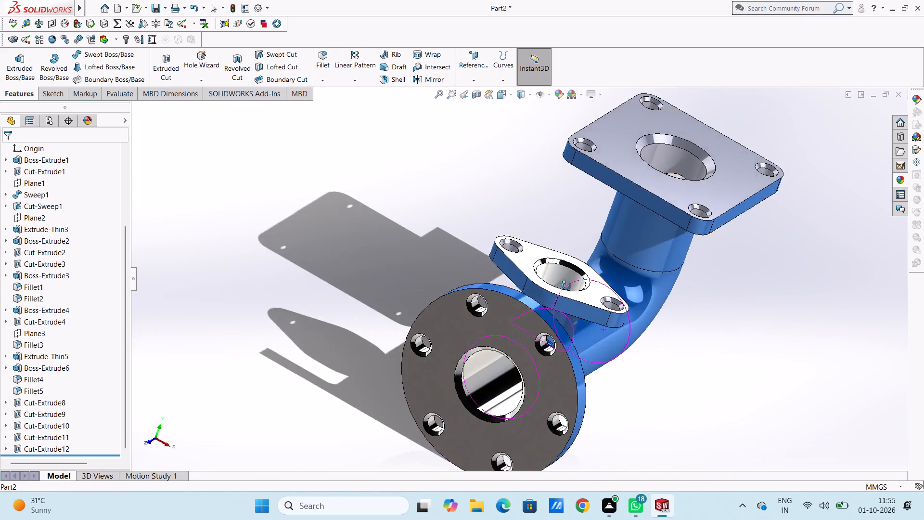
{"action": "middle_click_drag", "start_coordinate": [566, 286], "coordinate": [726, 195]}
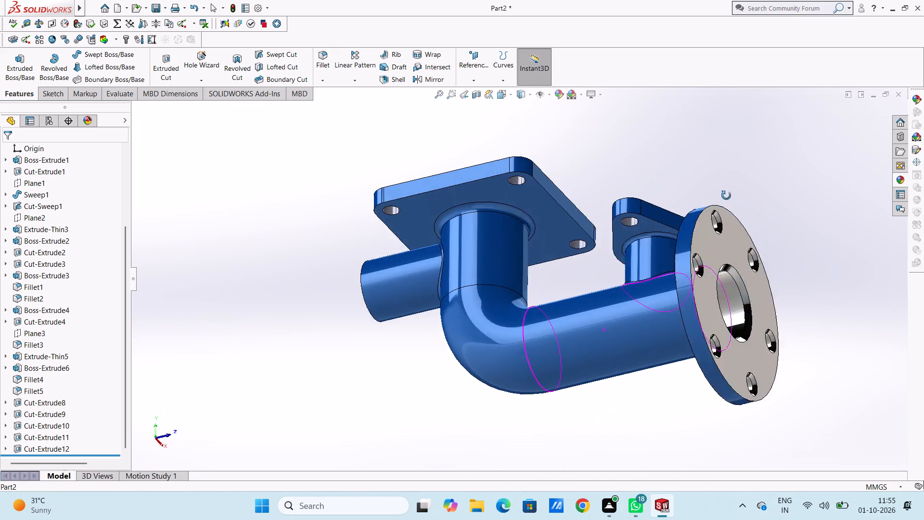
{"action": "middle_click_drag", "start_coordinate": [726, 195], "coordinate": [591, 206]}
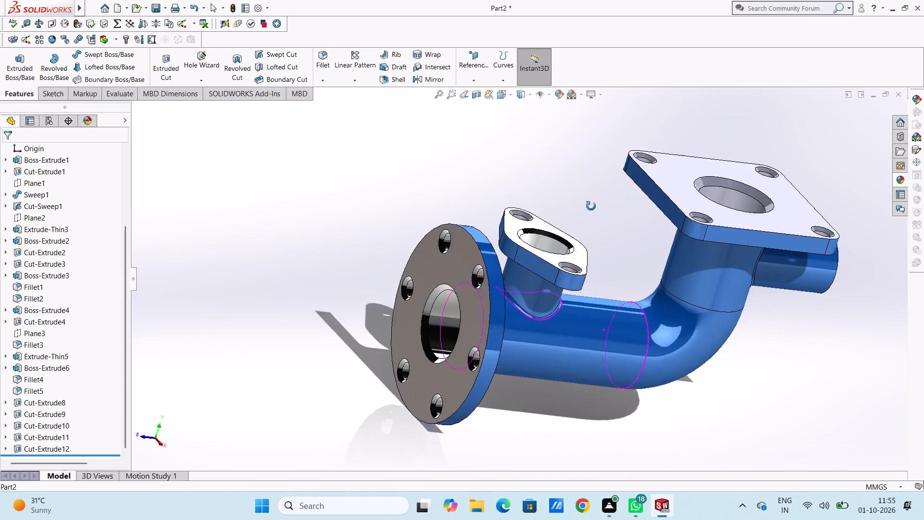
{"action": "middle_click_drag", "start_coordinate": [591, 206], "coordinate": [584, 273]}
{"action": "scroll", "coordinate": [540, 319], "scroll_direction": "down", "scroll_amount": 3}
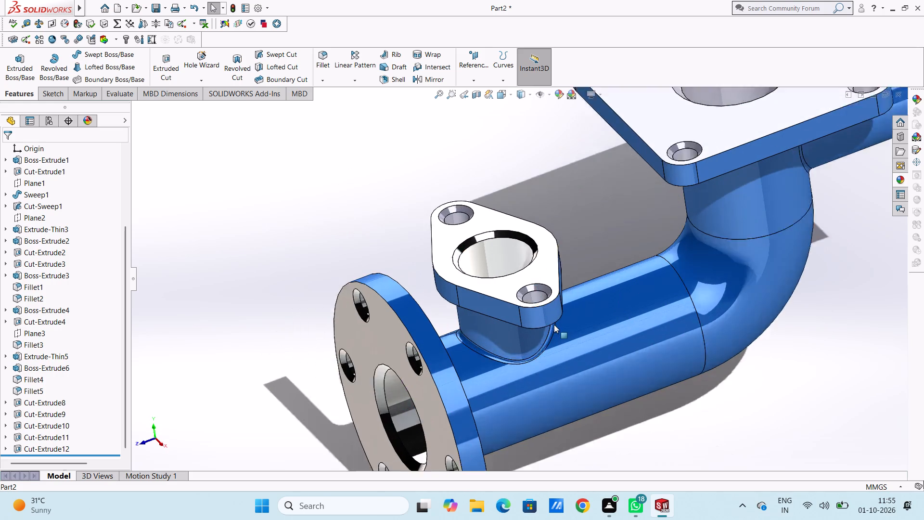
{"action": "scroll", "coordinate": [554, 325], "scroll_direction": "down", "scroll_amount": 1}
{"action": "scroll", "coordinate": [493, 264], "scroll_direction": "down", "scroll_amount": 1}
{"action": "middle_click_drag", "start_coordinate": [497, 270], "coordinate": [512, 288]}
{"action": "scroll", "coordinate": [518, 278], "scroll_direction": "down", "scroll_amount": 6}
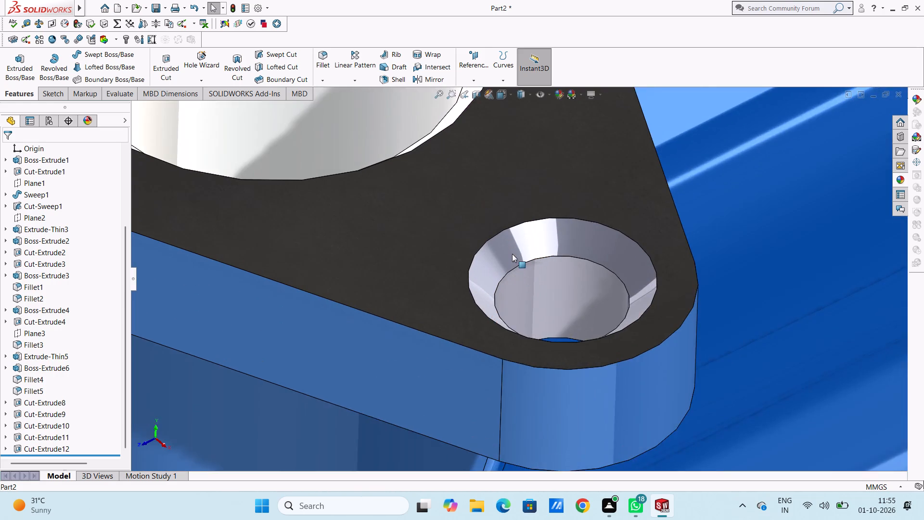
{"action": "scroll", "coordinate": [512, 254], "scroll_direction": "down", "scroll_amount": 4}
{"action": "left_click", "coordinate": [898, 177]}
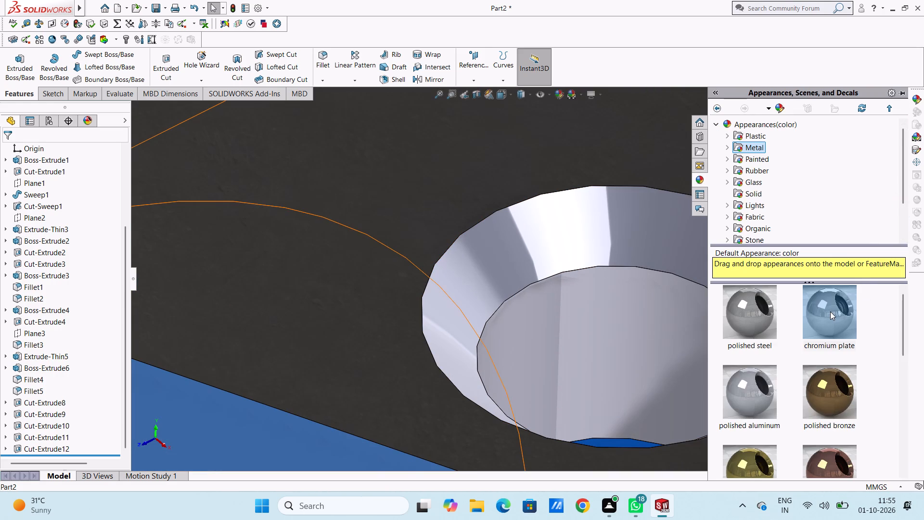
{"action": "left_click_drag", "start_coordinate": [830, 312], "coordinate": [670, 286]}
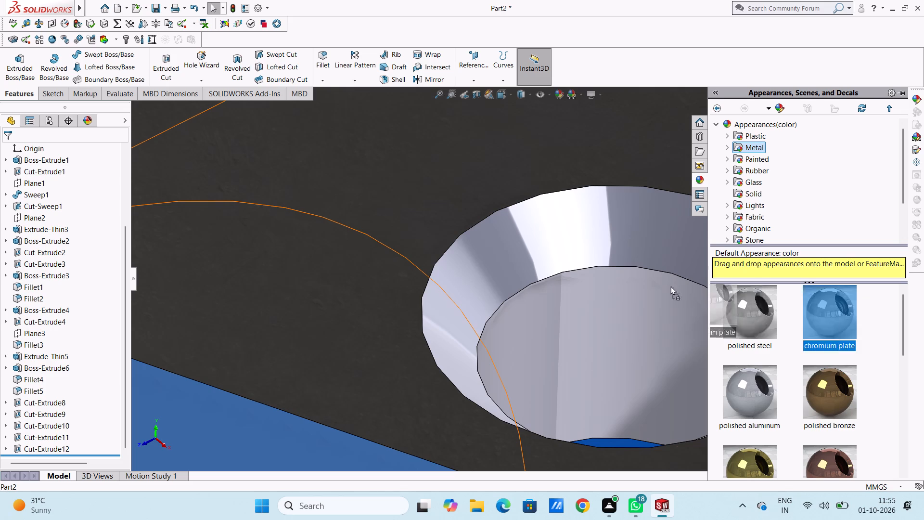
{"action": "left_click_drag", "start_coordinate": [670, 286], "coordinate": [598, 236]}
{"action": "left_click", "coordinate": [598, 236]}
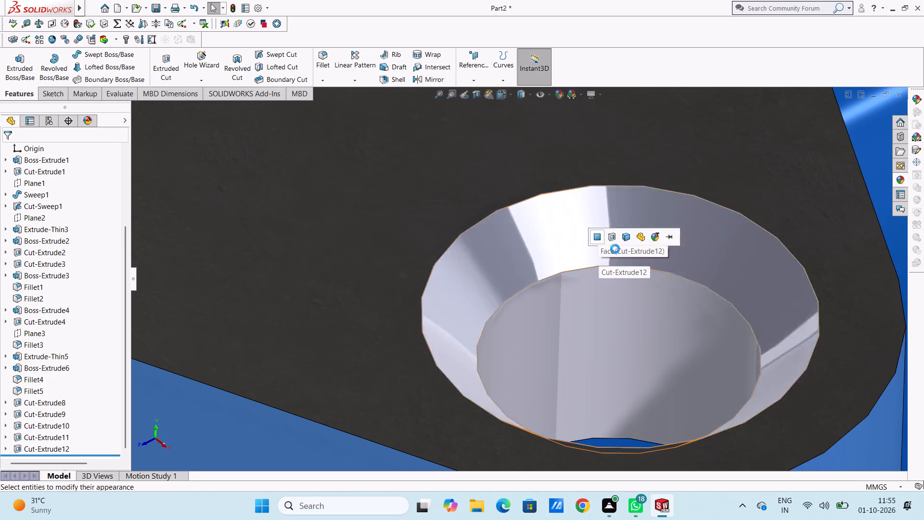
{"action": "scroll", "coordinate": [673, 319], "scroll_direction": "up", "scroll_amount": 5}
{"action": "scroll", "coordinate": [537, 280], "scroll_direction": "down", "scroll_amount": 4}
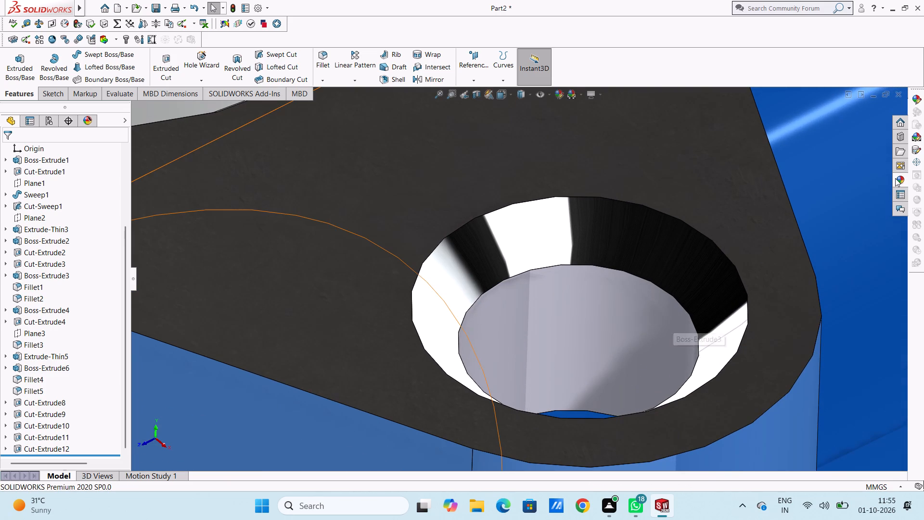
{"action": "left_click", "coordinate": [895, 178]}
{"action": "left_click_drag", "start_coordinate": [840, 296], "coordinate": [645, 312]}
{"action": "left_click", "coordinate": [645, 312]}
Apply the chromium plate appearance to the tapered mouth and inner face of the oval flange's upper-left bolt hole.
{"action": "scroll", "coordinate": [648, 310], "scroll_direction": "up", "scroll_amount": 12}
{"action": "scroll", "coordinate": [385, 182], "scroll_direction": "down", "scroll_amount": 10}
{"action": "scroll", "coordinate": [456, 197], "scroll_direction": "down", "scroll_amount": 5}
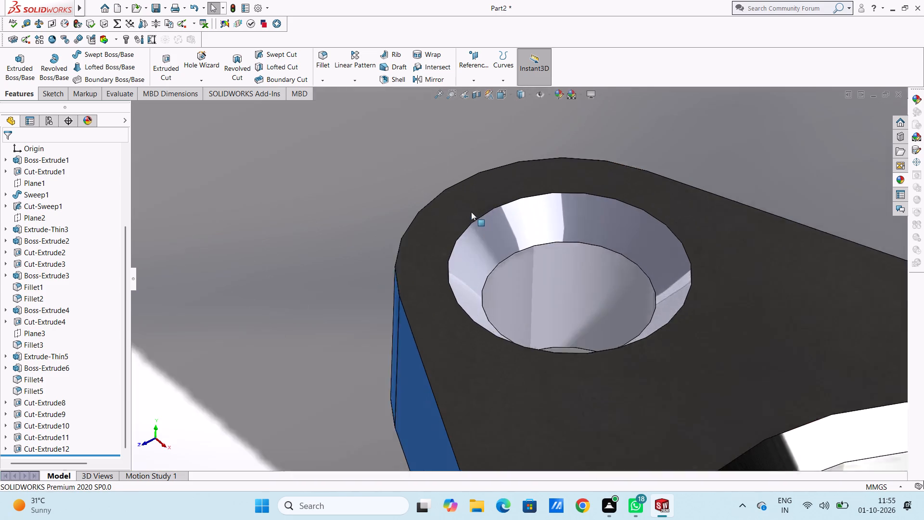
{"action": "scroll", "coordinate": [471, 212], "scroll_direction": "down", "scroll_amount": 1}
{"action": "scroll", "coordinate": [733, 234], "scroll_direction": "down", "scroll_amount": 4}
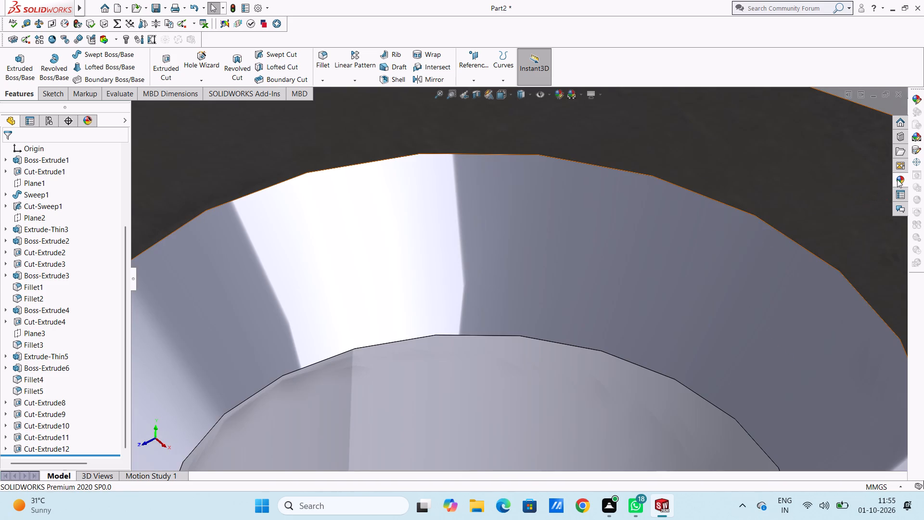
{"action": "left_click", "coordinate": [897, 179]}
{"action": "left_click_drag", "start_coordinate": [843, 299], "coordinate": [610, 304]}
{"action": "left_click", "coordinate": [609, 304]}
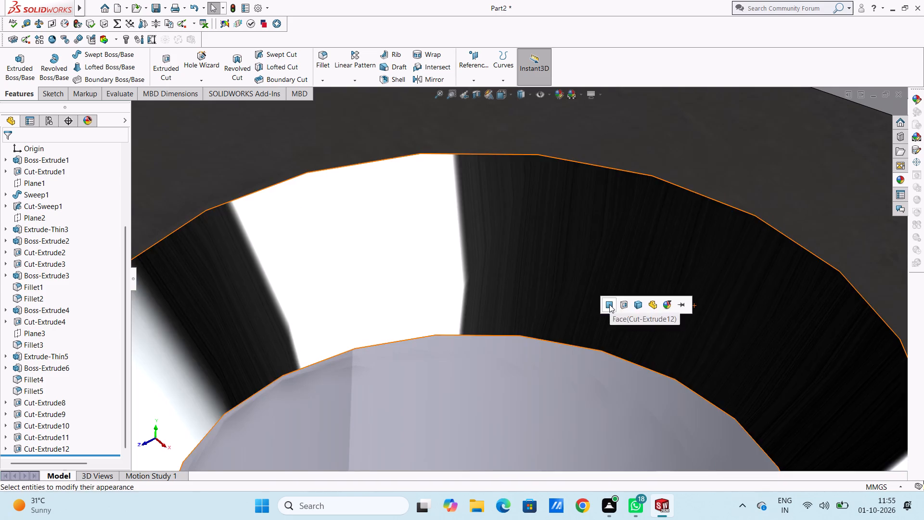
{"action": "scroll", "coordinate": [608, 304], "scroll_direction": "up", "scroll_amount": 6}
{"action": "scroll", "coordinate": [556, 341], "scroll_direction": "up", "scroll_amount": 4}
{"action": "scroll", "coordinate": [505, 306], "scroll_direction": "down", "scroll_amount": 6}
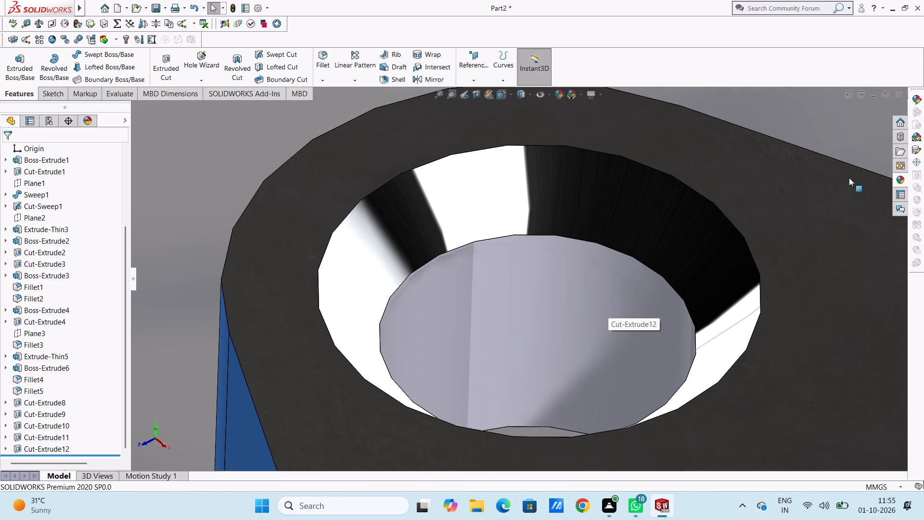
{"action": "left_click", "coordinate": [899, 184]}
{"action": "left_click_drag", "start_coordinate": [834, 303], "coordinate": [619, 292]}
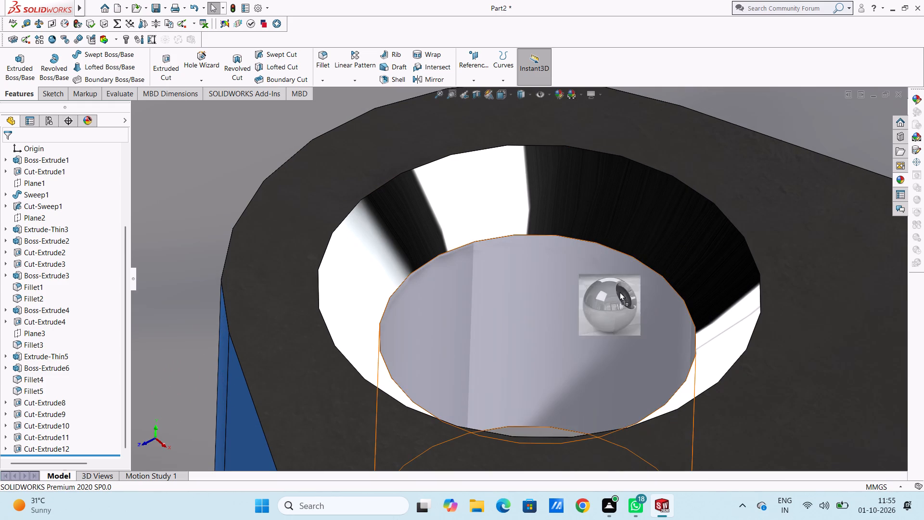
{"action": "left_click_drag", "start_coordinate": [619, 292], "coordinate": [617, 293]}
{"action": "left_click", "coordinate": [615, 291]}
{"action": "scroll", "coordinate": [615, 291], "scroll_direction": "up", "scroll_amount": 17}
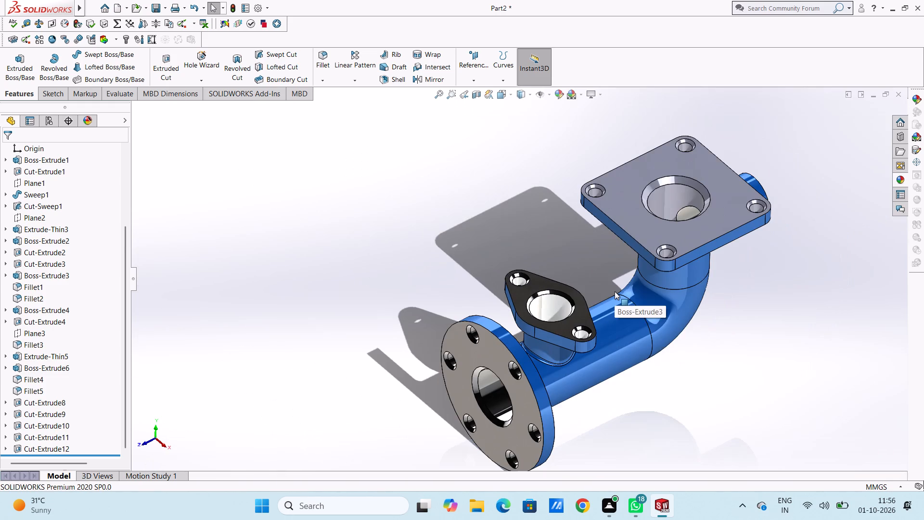
{"action": "middle_click_drag", "start_coordinate": [615, 291], "coordinate": [602, 238]}
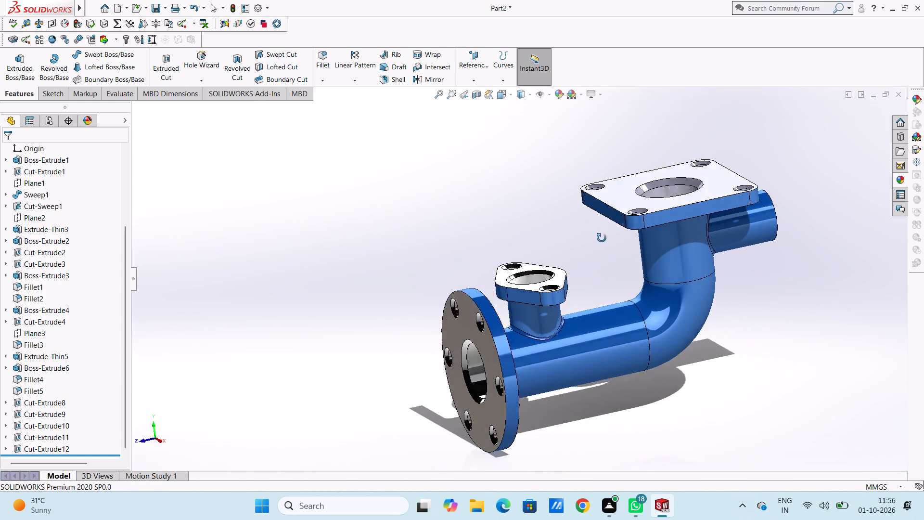
Apply the polished steel appearance to the top face of the four-hole rectangular flange.
{"action": "middle_click_drag", "start_coordinate": [602, 238], "coordinate": [602, 266]}
{"action": "scroll", "coordinate": [636, 208], "scroll_direction": "down", "scroll_amount": 5}
{"action": "scroll", "coordinate": [640, 201], "scroll_direction": "up", "scroll_amount": 4}
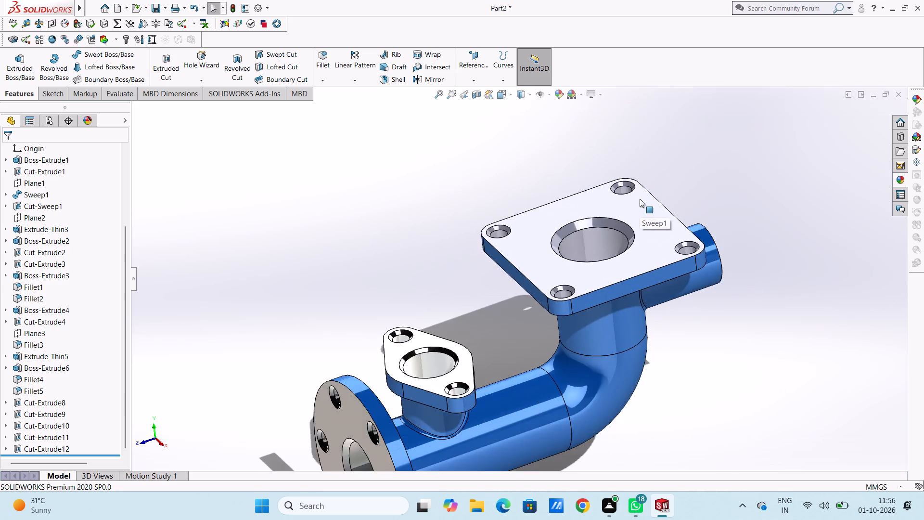
{"action": "scroll", "coordinate": [639, 199], "scroll_direction": "down", "scroll_amount": 4}
{"action": "scroll", "coordinate": [419, 305], "scroll_direction": "down", "scroll_amount": 4}
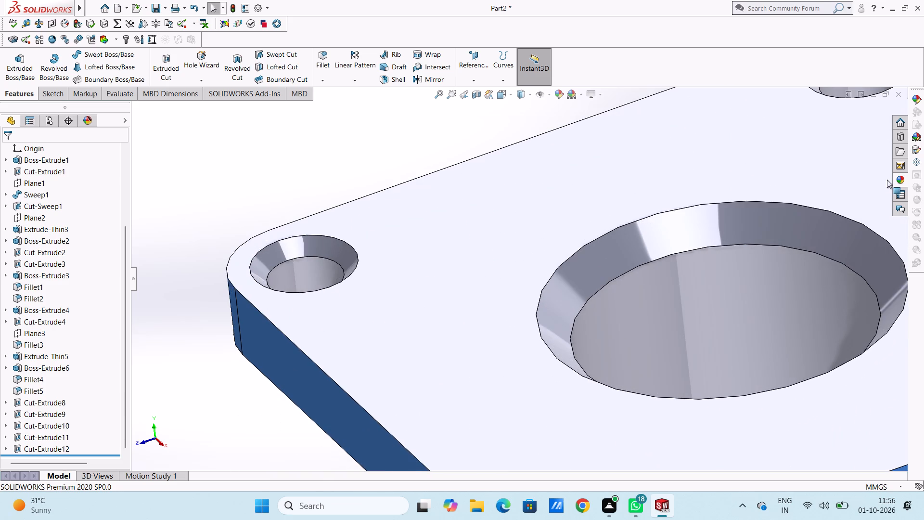
{"action": "left_click", "coordinate": [896, 177]}
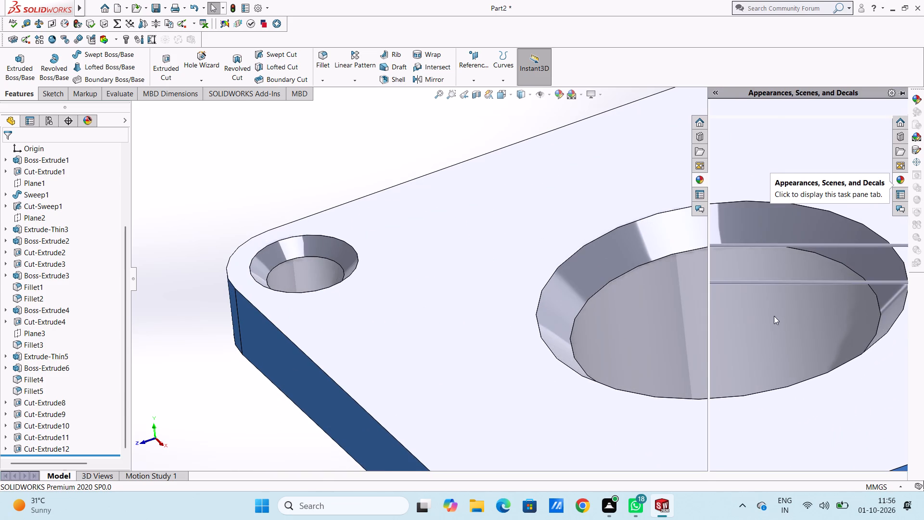
{"action": "left_click_drag", "start_coordinate": [760, 311], "coordinate": [536, 222]}
{"action": "left_click", "coordinate": [536, 222]}
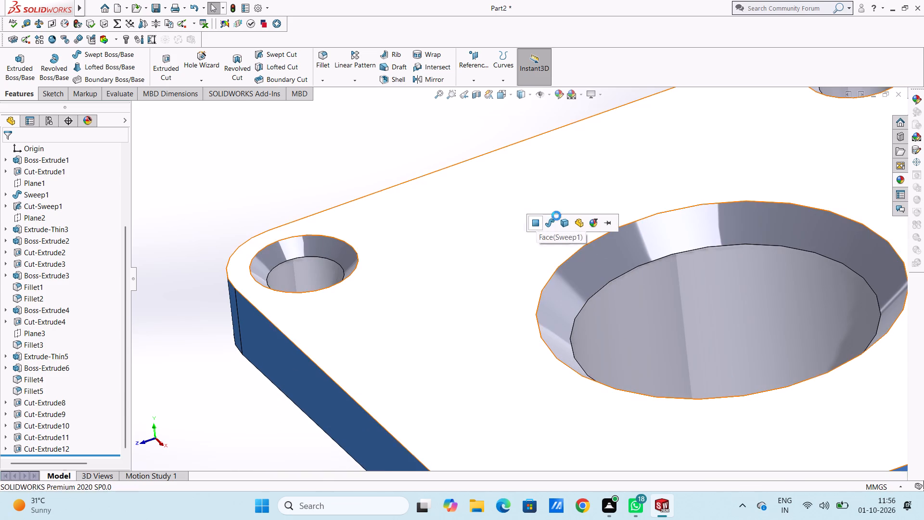
Apply the chromium plate appearance to the tapered mouth and inner face of the rectangular flange's central bore.
{"action": "scroll", "coordinate": [576, 203], "scroll_direction": "up", "scroll_amount": 8}
{"action": "scroll", "coordinate": [570, 302], "scroll_direction": "down", "scroll_amount": 5}
{"action": "middle_click_drag", "start_coordinate": [505, 245], "coordinate": [509, 263]}
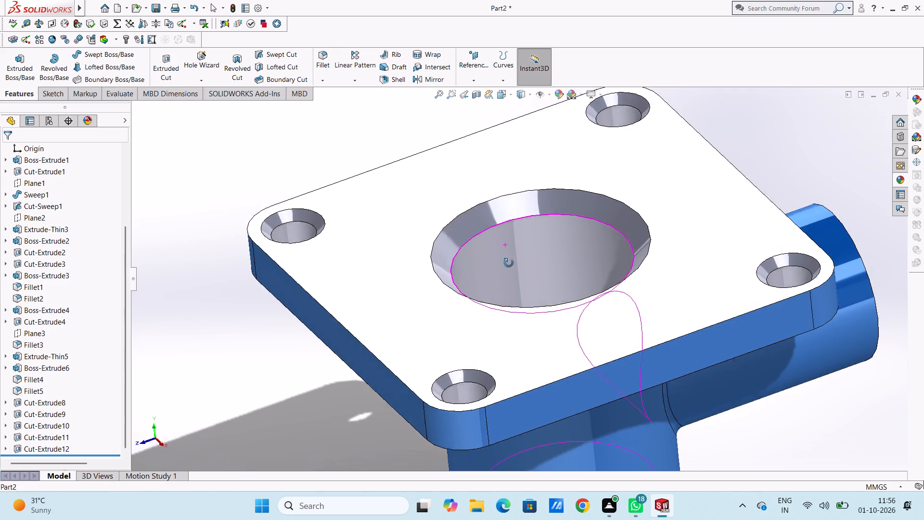
{"action": "middle_click_drag", "start_coordinate": [509, 263], "coordinate": [505, 283]}
{"action": "scroll", "coordinate": [500, 244], "scroll_direction": "down", "scroll_amount": 4}
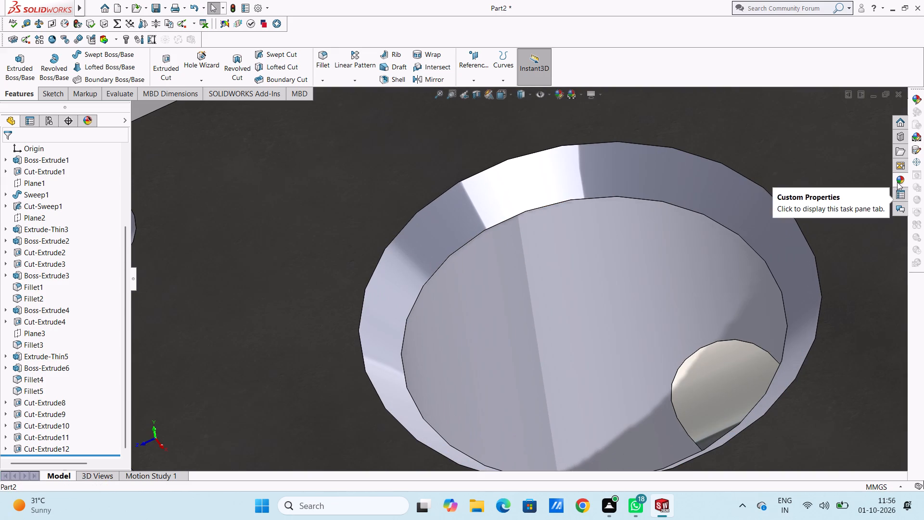
{"action": "left_click", "coordinate": [898, 180]}
{"action": "left_click_drag", "start_coordinate": [845, 308], "coordinate": [654, 188]}
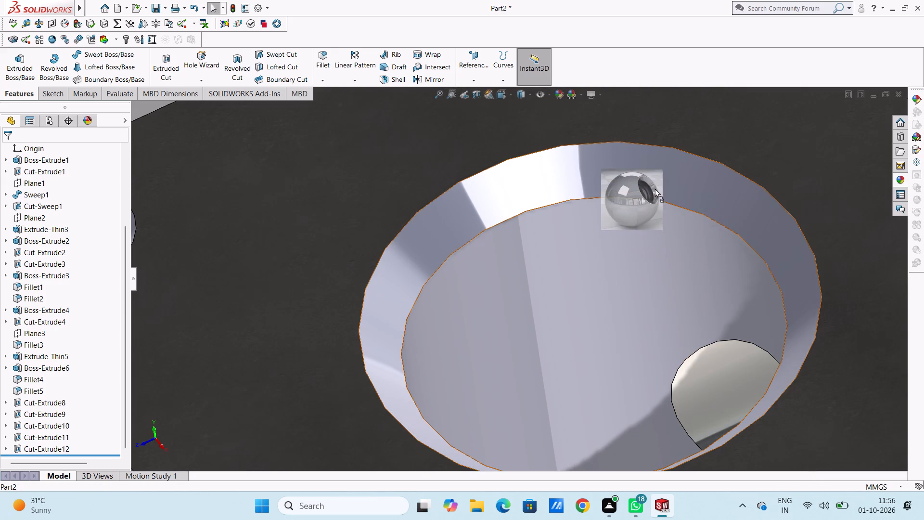
{"action": "left_click_drag", "start_coordinate": [654, 188], "coordinate": [654, 187]}
{"action": "left_click", "coordinate": [654, 187]}
{"action": "scroll", "coordinate": [588, 282], "scroll_direction": "down", "scroll_amount": 3}
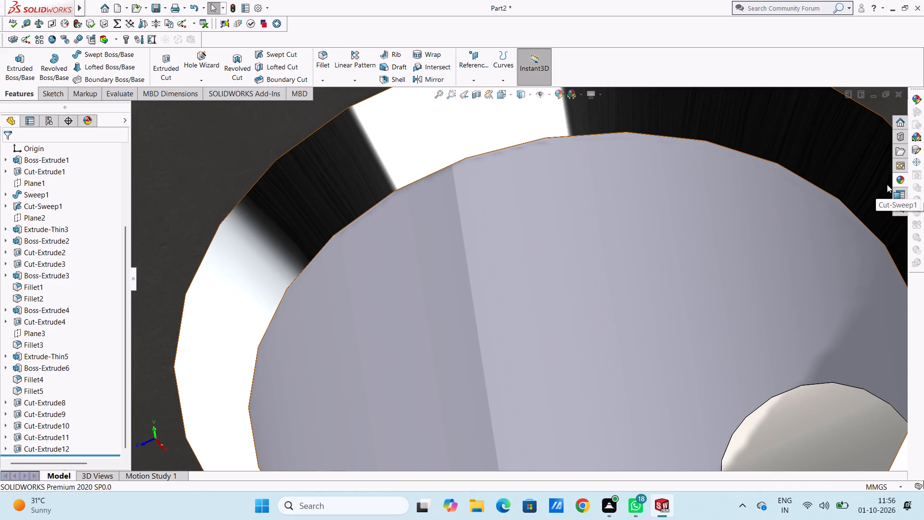
{"action": "left_click", "coordinate": [902, 178]}
{"action": "left_click_drag", "start_coordinate": [833, 305], "coordinate": [527, 322]}
{"action": "left_click", "coordinate": [525, 323]}
Apply the chromium plate appearance to the inner face and tapered mouth of the rectangular flange's right corner bolt hole, beside the side pipe.
{"action": "scroll", "coordinate": [525, 323], "scroll_direction": "up", "scroll_amount": 4}
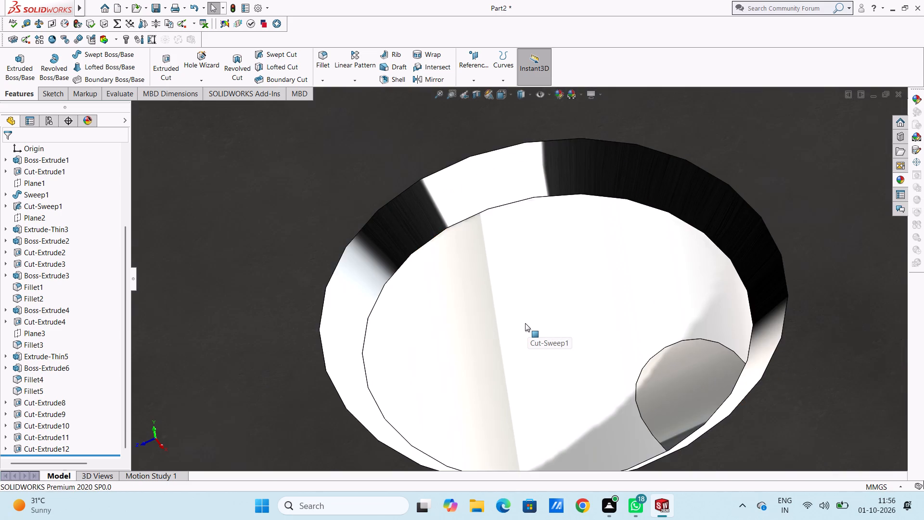
{"action": "scroll", "coordinate": [525, 323], "scroll_direction": "up", "scroll_amount": 5}
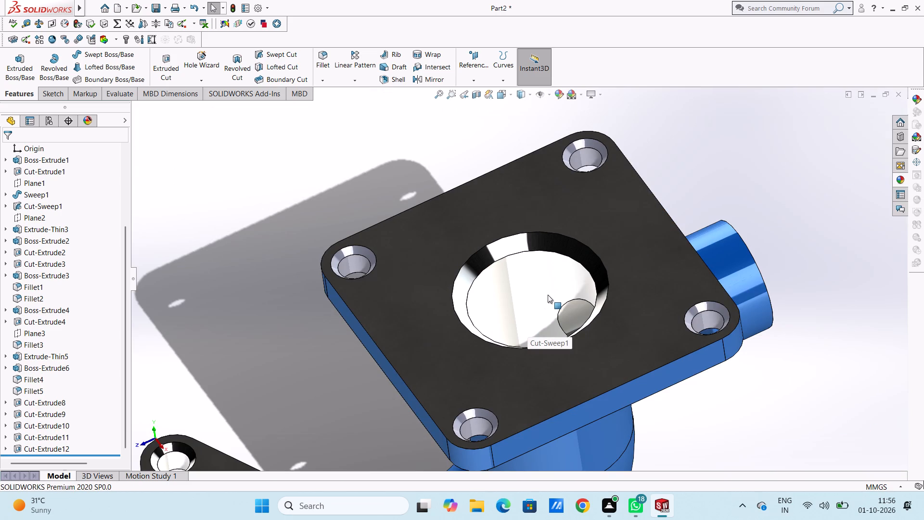
{"action": "scroll", "coordinate": [648, 316], "scroll_direction": "down", "scroll_amount": 4}
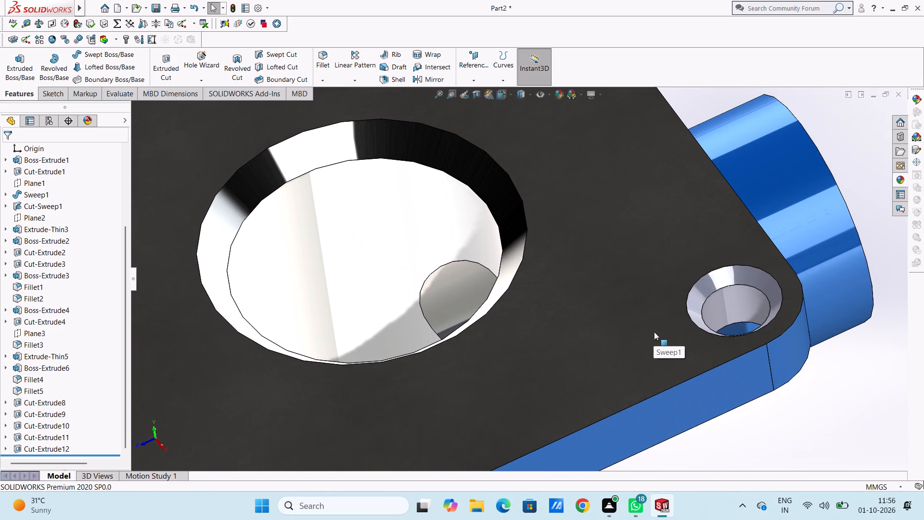
{"action": "scroll", "coordinate": [710, 321], "scroll_direction": "down", "scroll_amount": 3}
{"action": "left_click", "coordinate": [898, 181]}
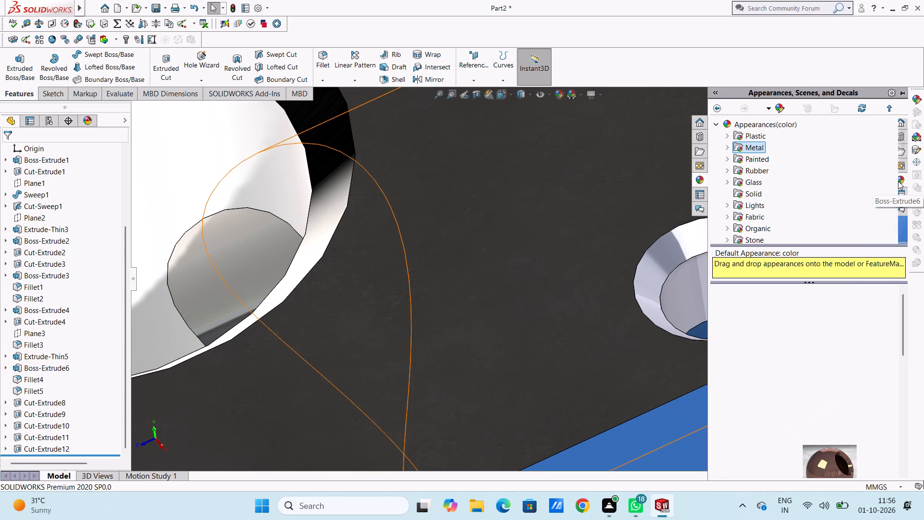
{"action": "left_click_drag", "start_coordinate": [842, 311], "coordinate": [680, 266]}
{"action": "left_click", "coordinate": [680, 266]}
{"action": "scroll", "coordinate": [645, 255], "scroll_direction": "down", "scroll_amount": 5}
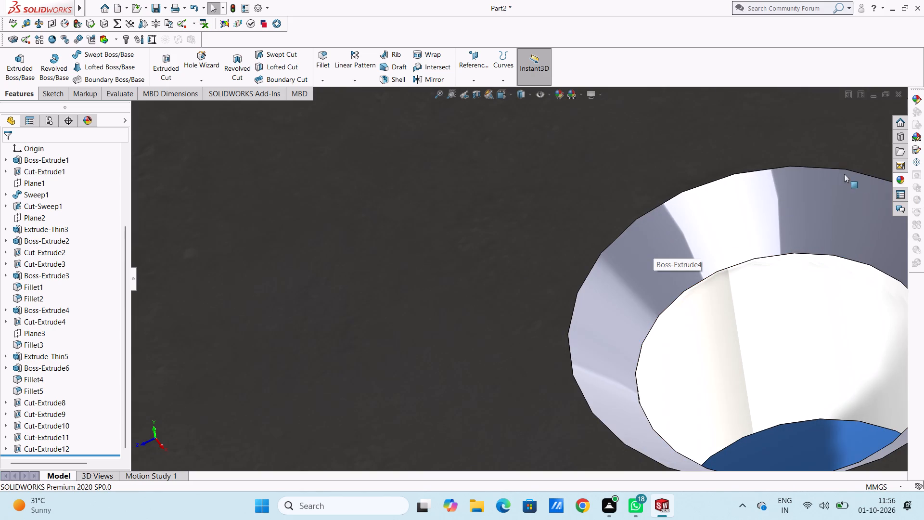
{"action": "left_click", "coordinate": [898, 178]}
{"action": "left_click_drag", "start_coordinate": [838, 312], "coordinate": [645, 274]}
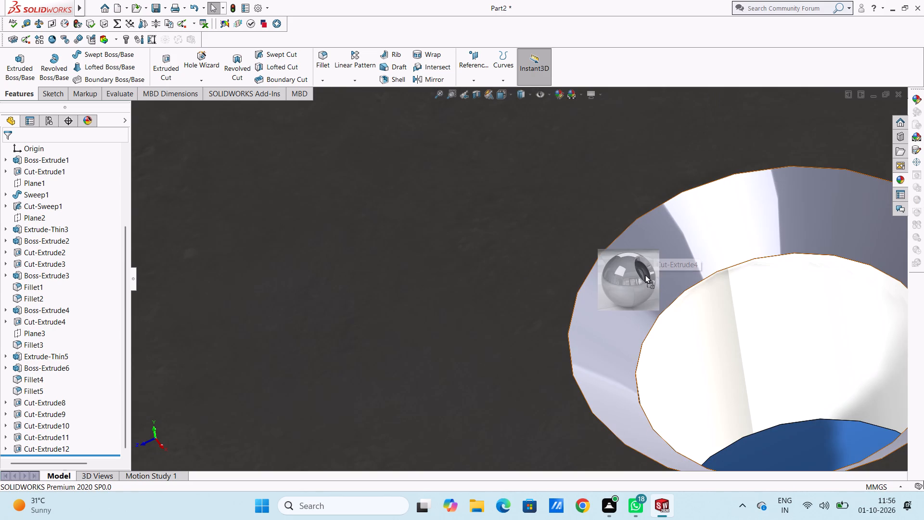
{"action": "left_click_drag", "start_coordinate": [645, 274], "coordinate": [624, 268]}
{"action": "left_click", "coordinate": [624, 268]}
Apply the chromium plate appearance to the tapered mouth and inner face of the rectangular flange's front corner bolt hole.
{"action": "scroll", "coordinate": [623, 317], "scroll_direction": "up", "scroll_amount": 10}
{"action": "scroll", "coordinate": [390, 381], "scroll_direction": "up", "scroll_amount": 4}
{"action": "scroll", "coordinate": [364, 394], "scroll_direction": "down", "scroll_amount": 4}
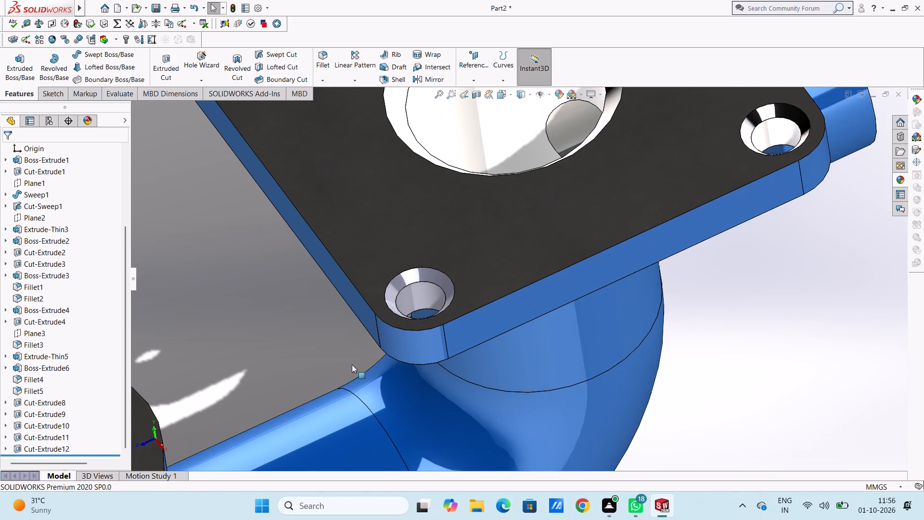
{"action": "scroll", "coordinate": [409, 281], "scroll_direction": "down", "scroll_amount": 5}
{"action": "scroll", "coordinate": [319, 360], "scroll_direction": "down", "scroll_amount": 4}
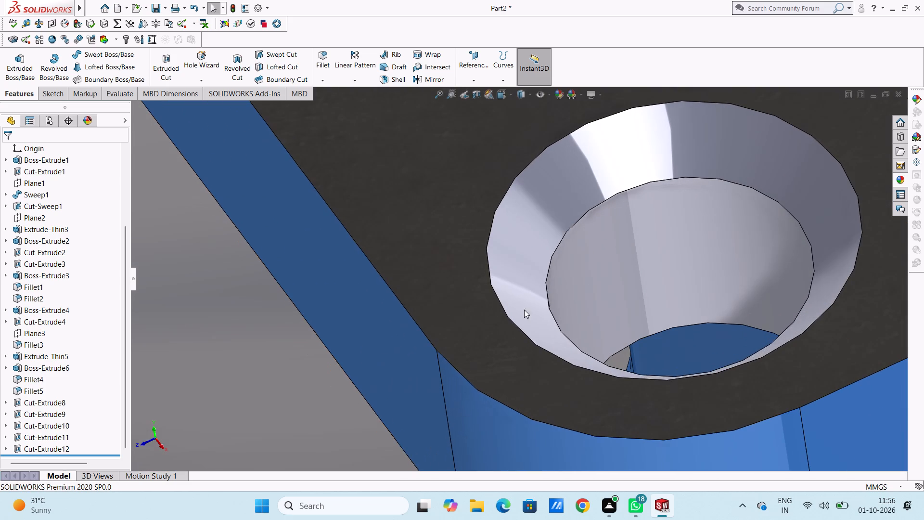
{"action": "left_click", "coordinate": [897, 177]}
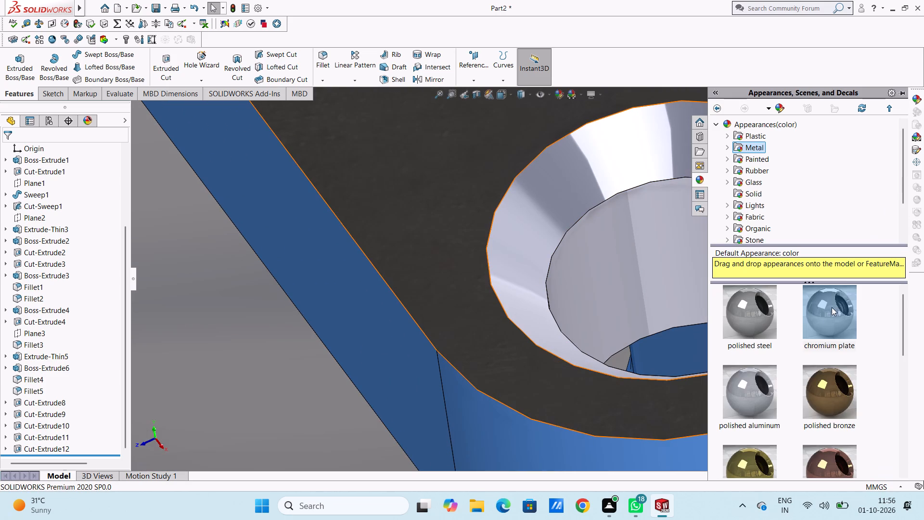
{"action": "left_click_drag", "start_coordinate": [828, 315], "coordinate": [526, 200]}
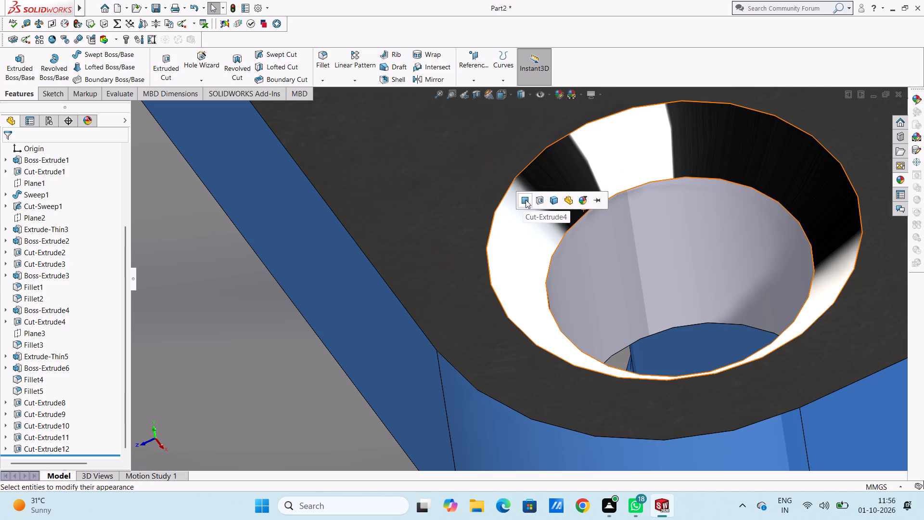
{"action": "left_click", "coordinate": [526, 200]}
{"action": "scroll", "coordinate": [636, 251], "scroll_direction": "down", "scroll_amount": 2}
{"action": "left_click", "coordinate": [903, 181]}
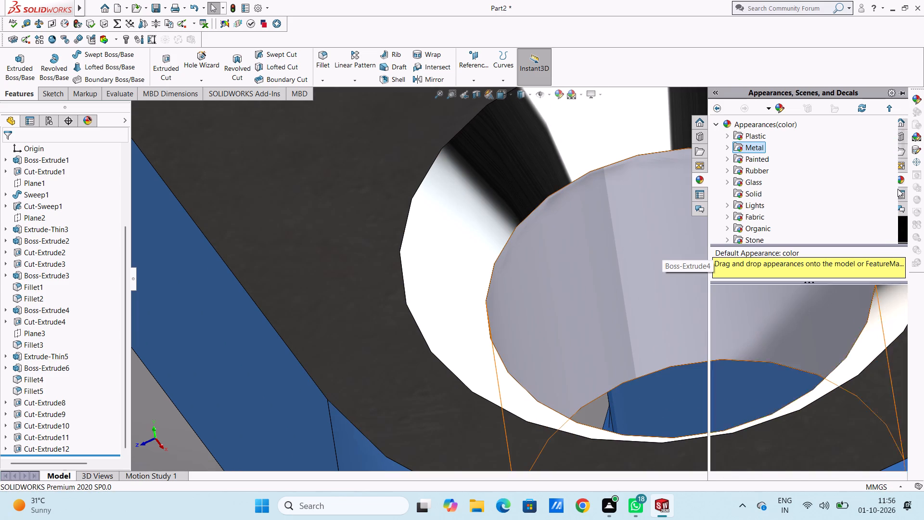
{"action": "left_click_drag", "start_coordinate": [831, 327], "coordinate": [602, 303]}
{"action": "left_click", "coordinate": [602, 303]}
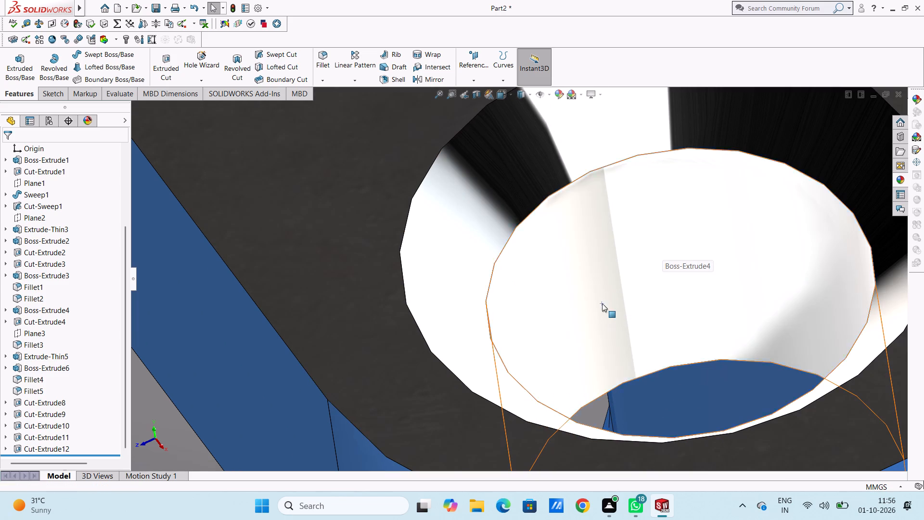
Apply the chromium plate appearance to the tapered mouth and inner face of the rectangular flange's left corner bolt hole.
{"action": "scroll", "coordinate": [600, 303], "scroll_direction": "up", "scroll_amount": 17}
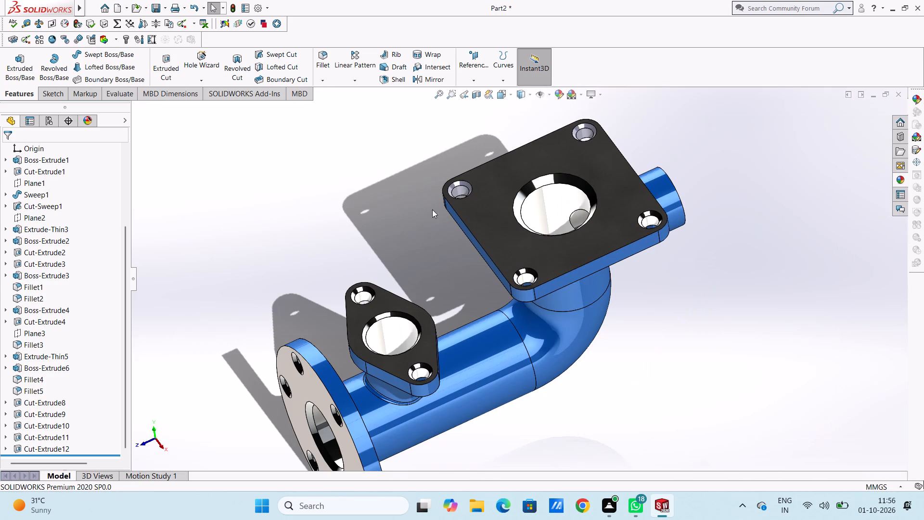
{"action": "scroll", "coordinate": [465, 168], "scroll_direction": "down", "scroll_amount": 4}
{"action": "scroll", "coordinate": [438, 273], "scroll_direction": "down", "scroll_amount": 4}
{"action": "scroll", "coordinate": [491, 184], "scroll_direction": "down", "scroll_amount": 4}
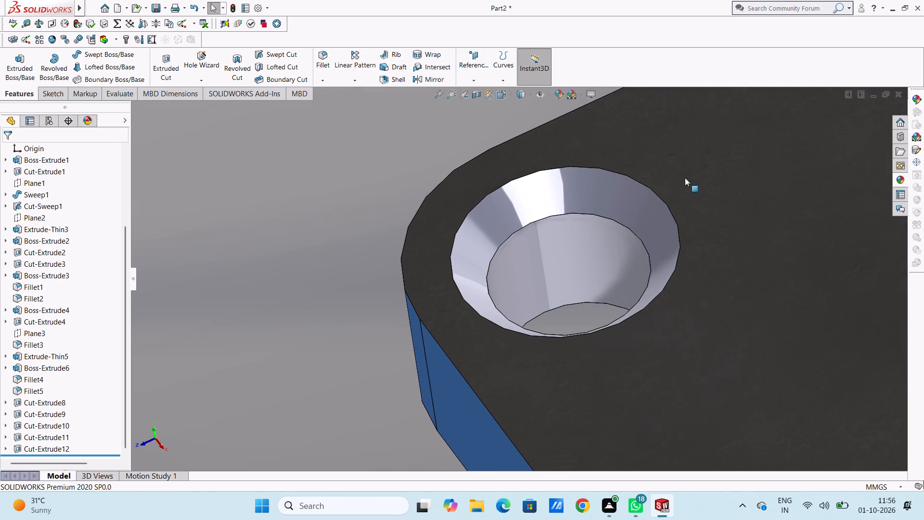
{"action": "left_click", "coordinate": [902, 177]}
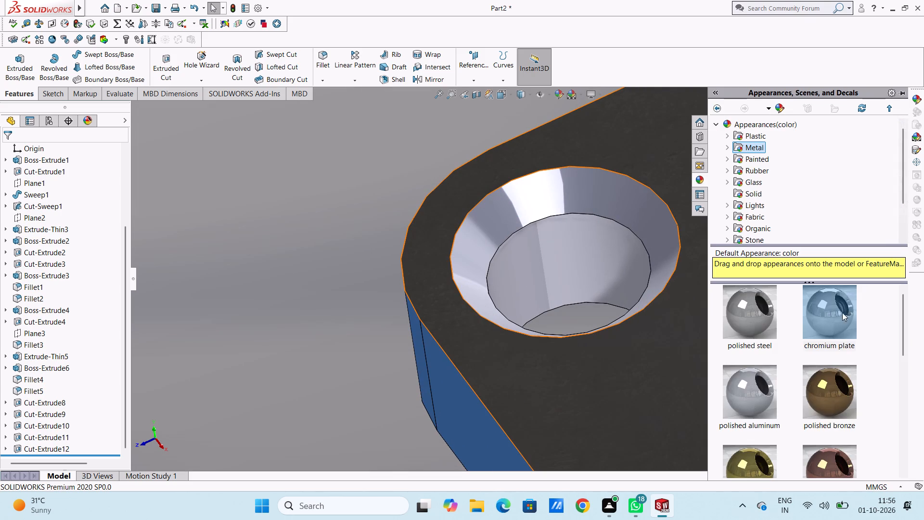
{"action": "left_click_drag", "start_coordinate": [842, 313], "coordinate": [617, 208]}
{"action": "left_click", "coordinate": [617, 208]}
{"action": "scroll", "coordinate": [537, 279], "scroll_direction": "down", "scroll_amount": 2}
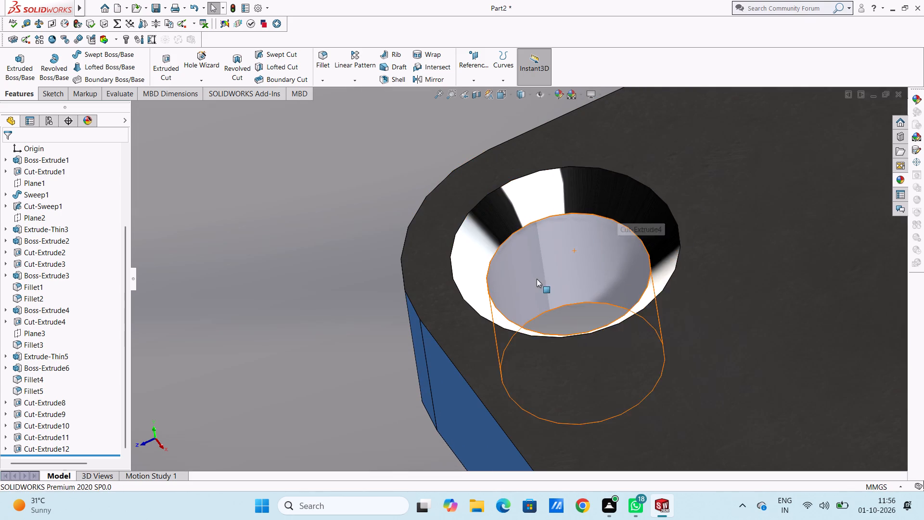
{"action": "scroll", "coordinate": [537, 279], "scroll_direction": "down", "scroll_amount": 3}
{"action": "left_click", "coordinate": [898, 179]}
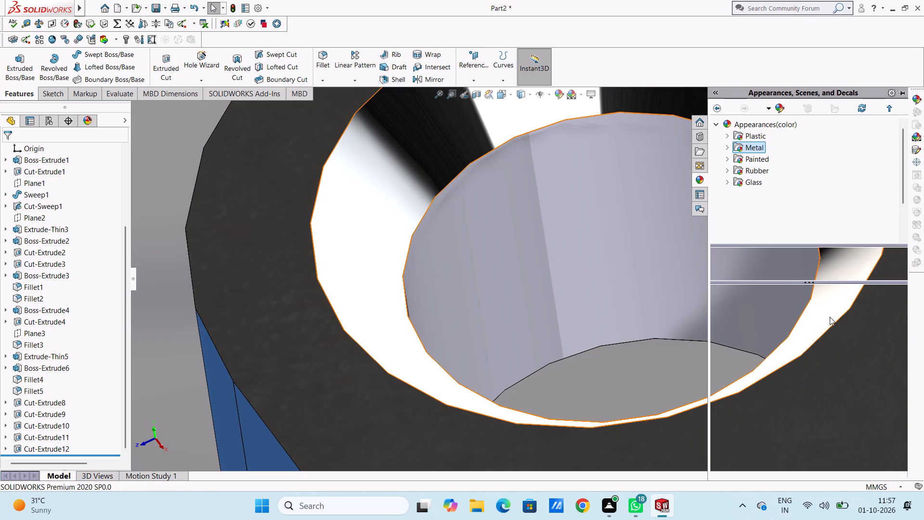
{"action": "left_click_drag", "start_coordinate": [830, 317], "coordinate": [591, 244]}
{"action": "left_click", "coordinate": [591, 244]}
Apply the chromium plate appearance to the inner face and tapered mouth of the rectangular flange's rear corner bolt hole.
{"action": "scroll", "coordinate": [591, 244], "scroll_direction": "up", "scroll_amount": 9}
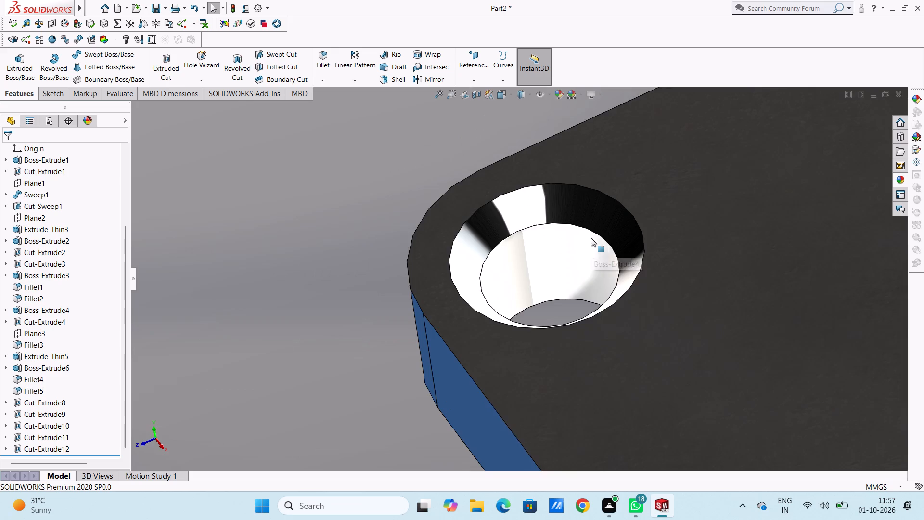
{"action": "scroll", "coordinate": [591, 238], "scroll_direction": "up", "scroll_amount": 1}
{"action": "scroll", "coordinate": [675, 197], "scroll_direction": "up", "scroll_amount": 6}
{"action": "scroll", "coordinate": [677, 198], "scroll_direction": "down", "scroll_amount": 5}
{"action": "scroll", "coordinate": [598, 261], "scroll_direction": "down", "scroll_amount": 5}
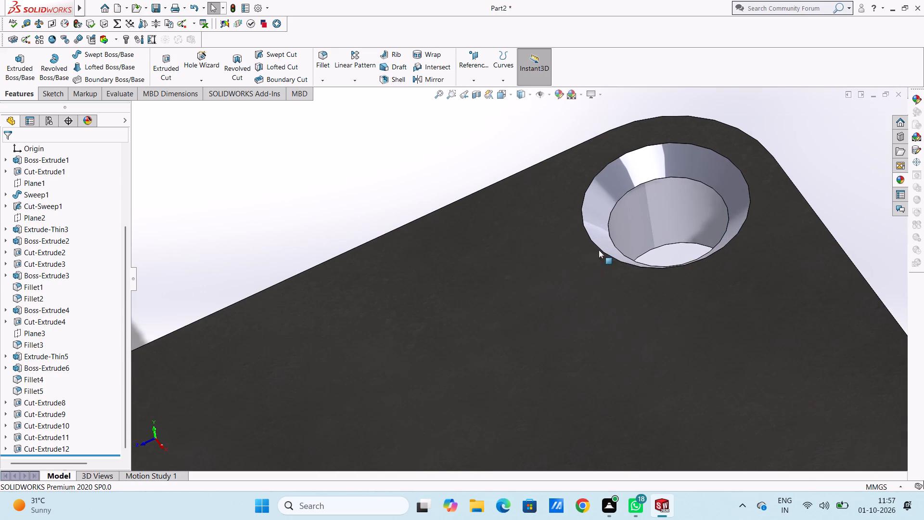
{"action": "scroll", "coordinate": [606, 194], "scroll_direction": "down", "scroll_amount": 4}
{"action": "left_click", "coordinate": [900, 182]}
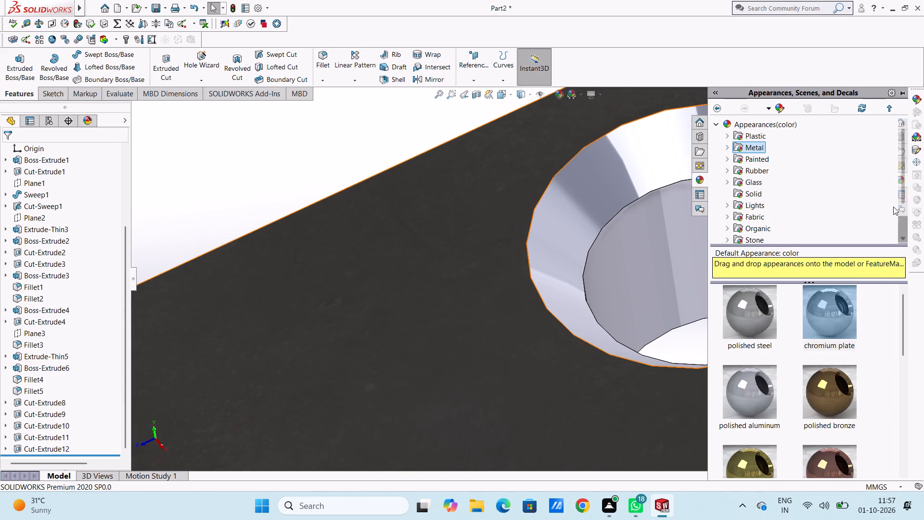
{"action": "left_click_drag", "start_coordinate": [838, 318], "coordinate": [635, 209]}
{"action": "left_click", "coordinate": [635, 209]}
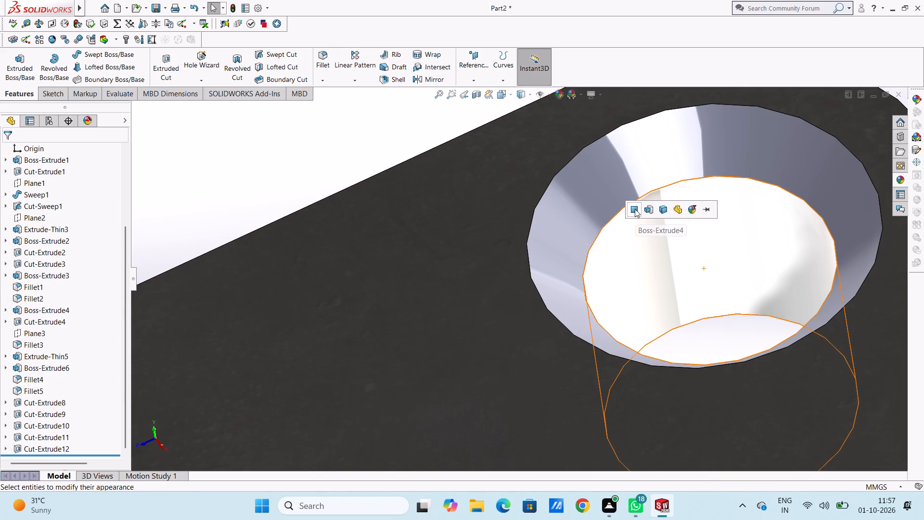
{"action": "scroll", "coordinate": [638, 180], "scroll_direction": "down", "scroll_amount": 2}
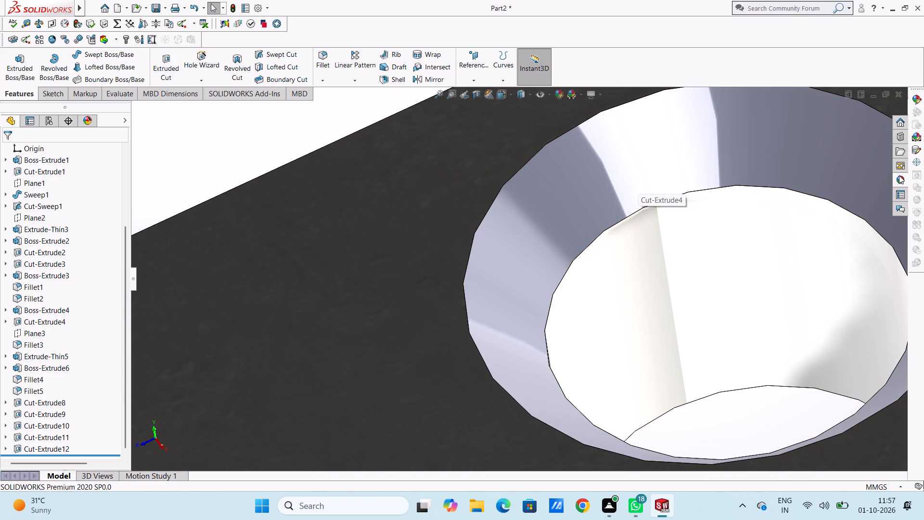
{"action": "left_click", "coordinate": [899, 175]}
{"action": "left_click_drag", "start_coordinate": [825, 314], "coordinate": [570, 202]}
{"action": "left_click", "coordinate": [570, 202]}
Examine the appearances on the elbow's flanges, bores and side pipe from several directions.
{"action": "scroll", "coordinate": [620, 268], "scroll_direction": "up", "scroll_amount": 6}
{"action": "scroll", "coordinate": [580, 299], "scroll_direction": "up", "scroll_amount": 5}
{"action": "scroll", "coordinate": [553, 327], "scroll_direction": "up", "scroll_amount": 3}
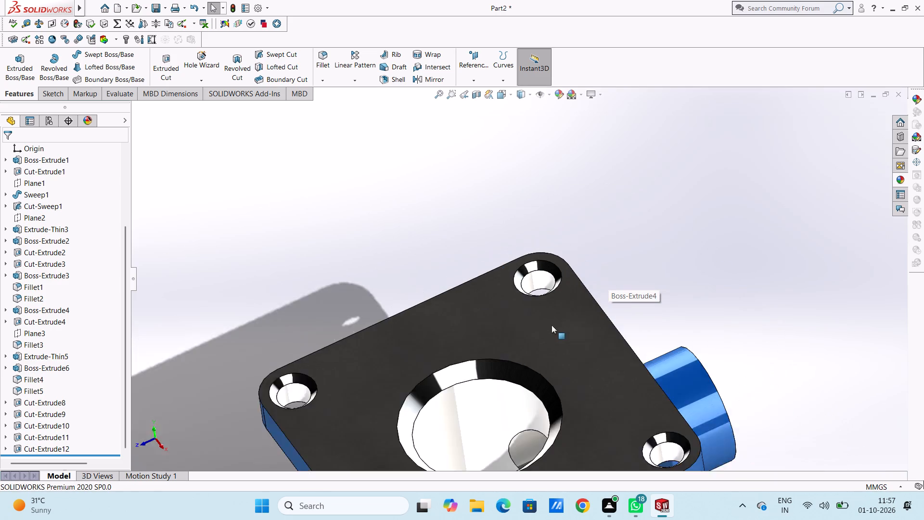
{"action": "scroll", "coordinate": [552, 325], "scroll_direction": "up", "scroll_amount": 2}
{"action": "scroll", "coordinate": [499, 388], "scroll_direction": "up", "scroll_amount": 4}
{"action": "middle_click_drag", "start_coordinate": [414, 339], "coordinate": [473, 291]}
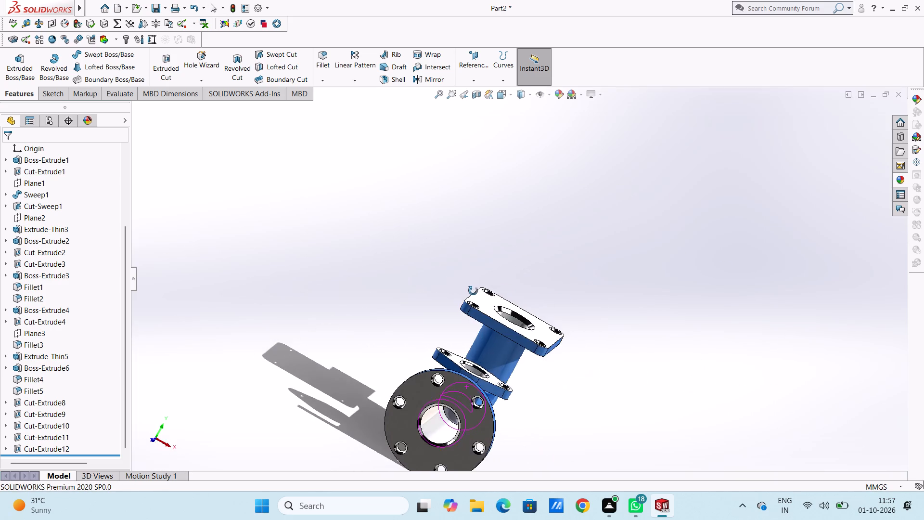
{"action": "middle_click_drag", "start_coordinate": [473, 291], "coordinate": [336, 290]}
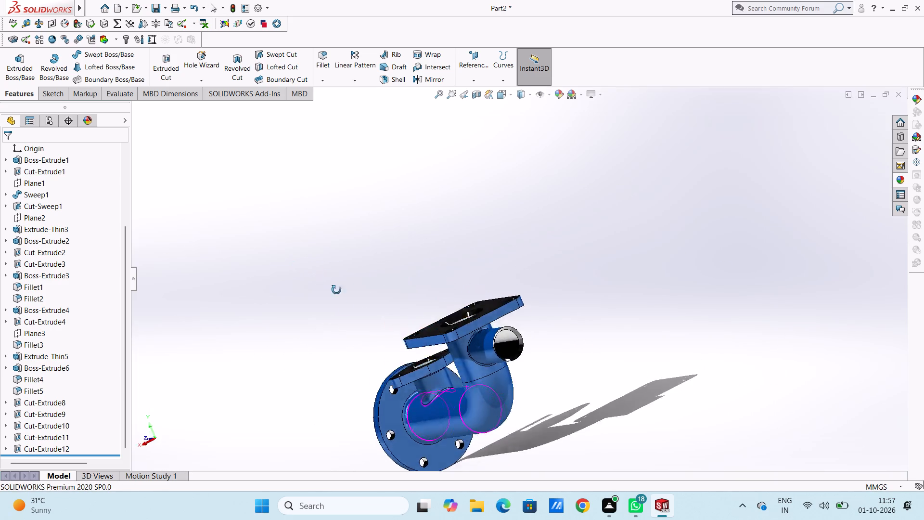
{"action": "middle_click_drag", "start_coordinate": [336, 290], "coordinate": [375, 381]}
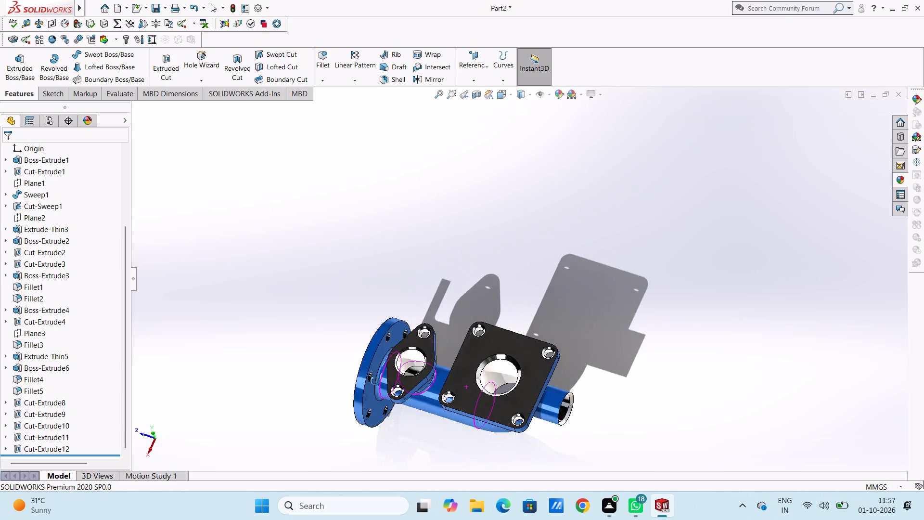
{"action": "middle_click_drag", "start_coordinate": [375, 381], "coordinate": [462, 335]}
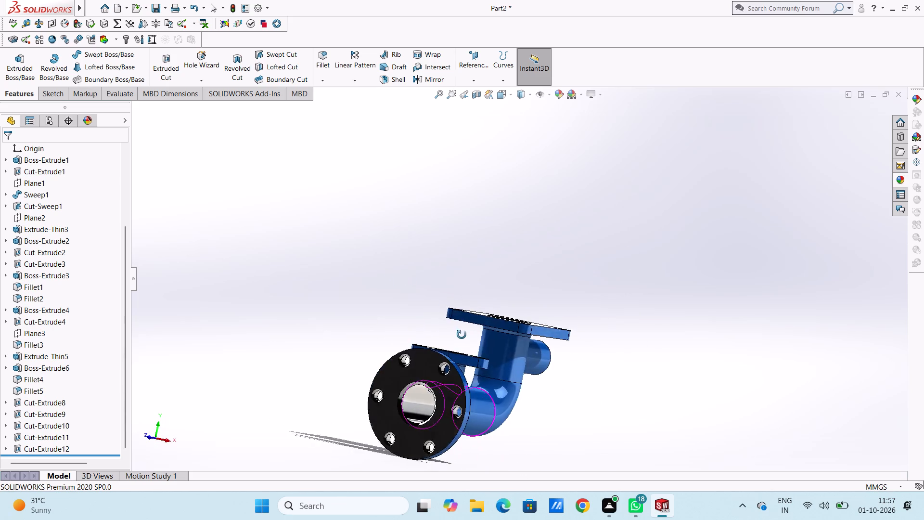
Apply the chromium plate appearance to the curved inner face of the elbow's swept bore, behind the round flange opening.
{"action": "middle_click_drag", "start_coordinate": [462, 335], "coordinate": [485, 351]}
{"action": "scroll", "coordinate": [457, 410], "scroll_direction": "down", "scroll_amount": 6}
{"action": "scroll", "coordinate": [507, 364], "scroll_direction": "down", "scroll_amount": 5}
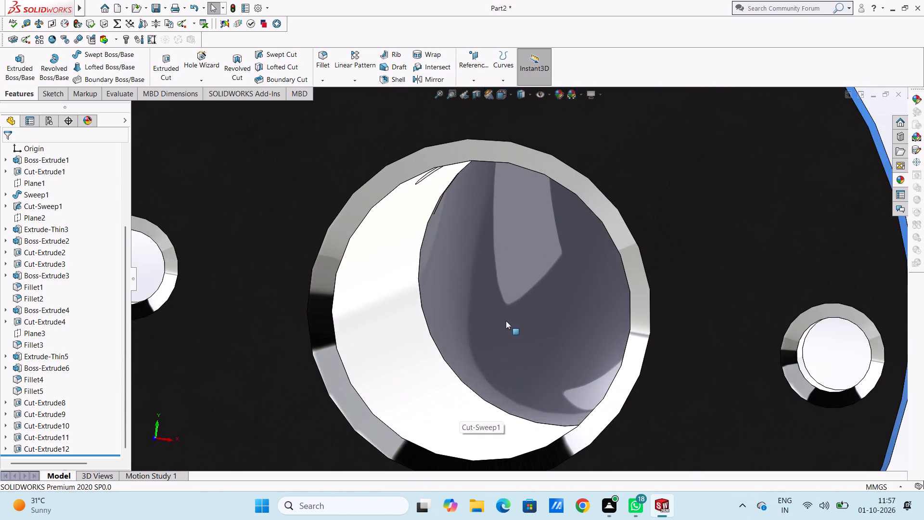
{"action": "scroll", "coordinate": [506, 320], "scroll_direction": "down", "scroll_amount": 4}
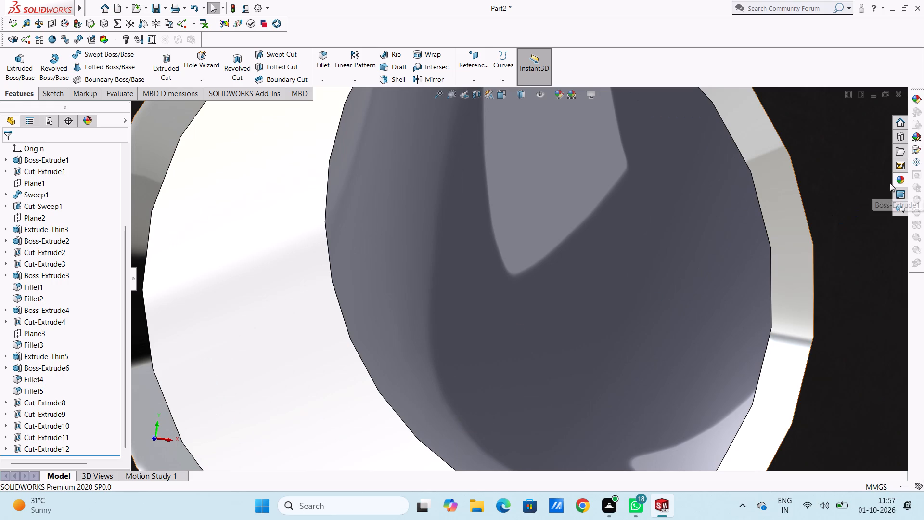
{"action": "left_click", "coordinate": [893, 179]}
{"action": "left_click_drag", "start_coordinate": [840, 314], "coordinate": [490, 269]}
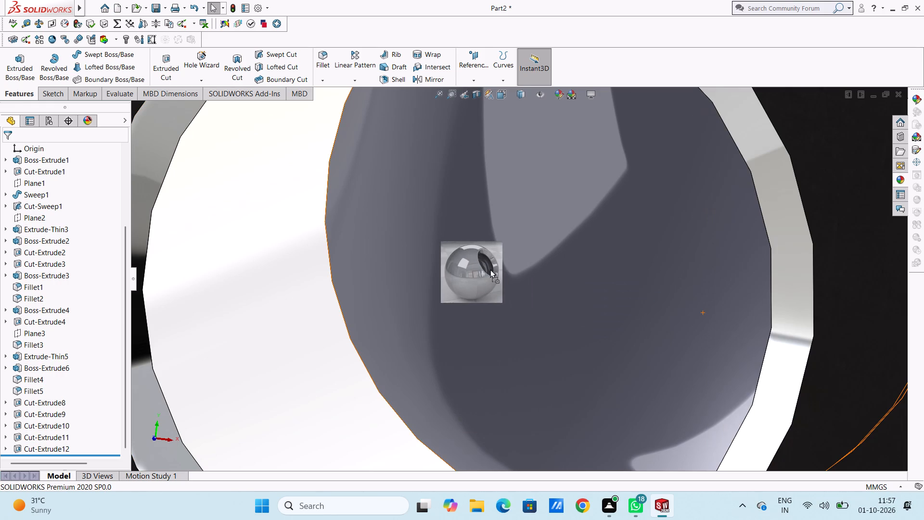
{"action": "left_click_drag", "start_coordinate": [490, 269], "coordinate": [461, 267]}
{"action": "left_click", "coordinate": [461, 267]}
{"action": "scroll", "coordinate": [461, 267], "scroll_direction": "up", "scroll_amount": 5}
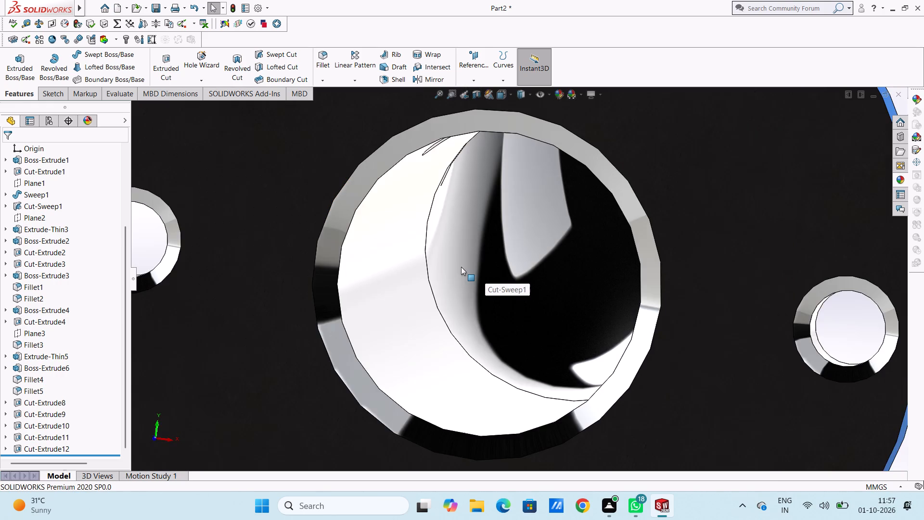
{"action": "scroll", "coordinate": [461, 267], "scroll_direction": "up", "scroll_amount": 8}
{"action": "middle_click_drag", "start_coordinate": [397, 289], "coordinate": [393, 277]}
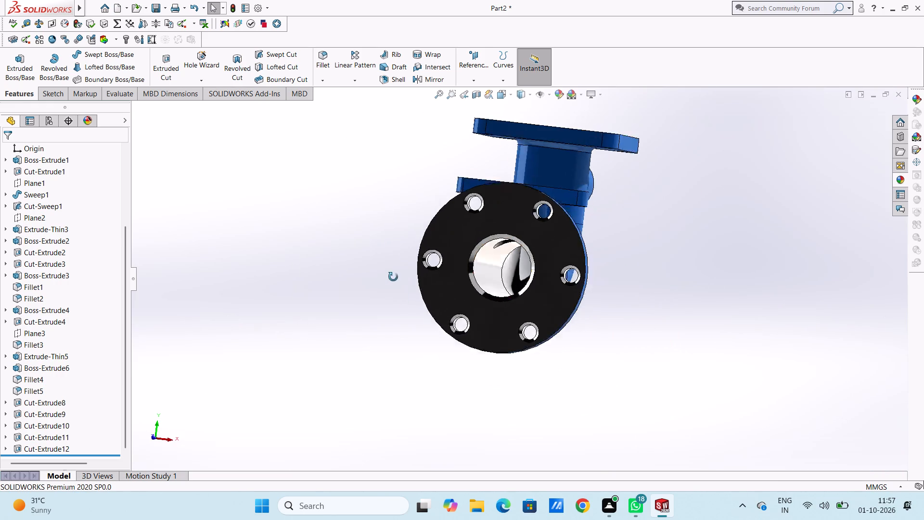
{"action": "middle_click_drag", "start_coordinate": [393, 277], "coordinate": [352, 290]}
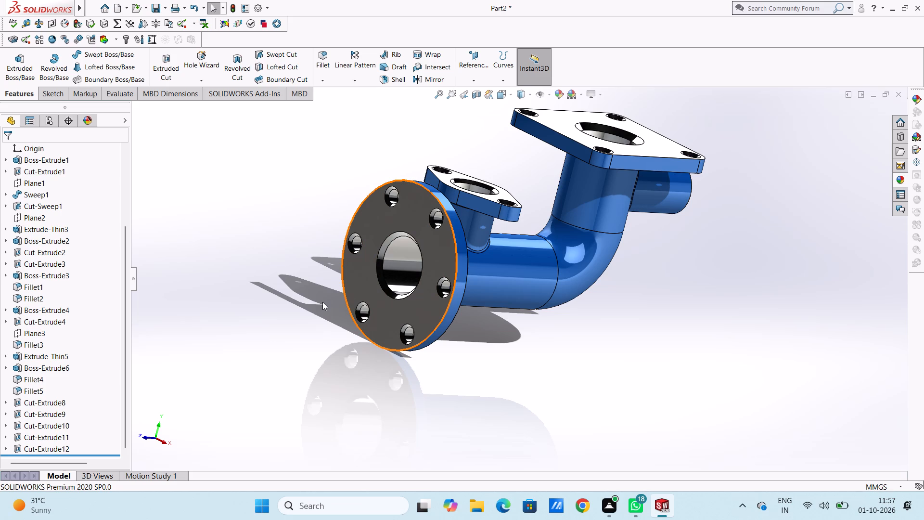
{"action": "key", "text": "Escape"}
{"action": "key", "text": "Escape"}
{"action": "key", "text": "Escape"}
Examine the pipe's interior in a temporary section view, rotating the Front Plane cut about 88 degrees to run lengthwise through the bores.
{"action": "key", "text": "ctrl+7"}
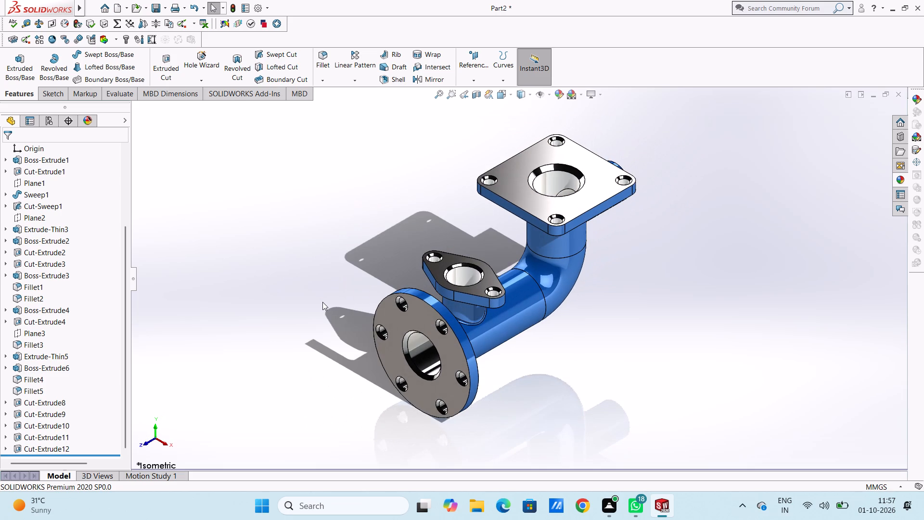
{"action": "left_click", "coordinate": [476, 97]}
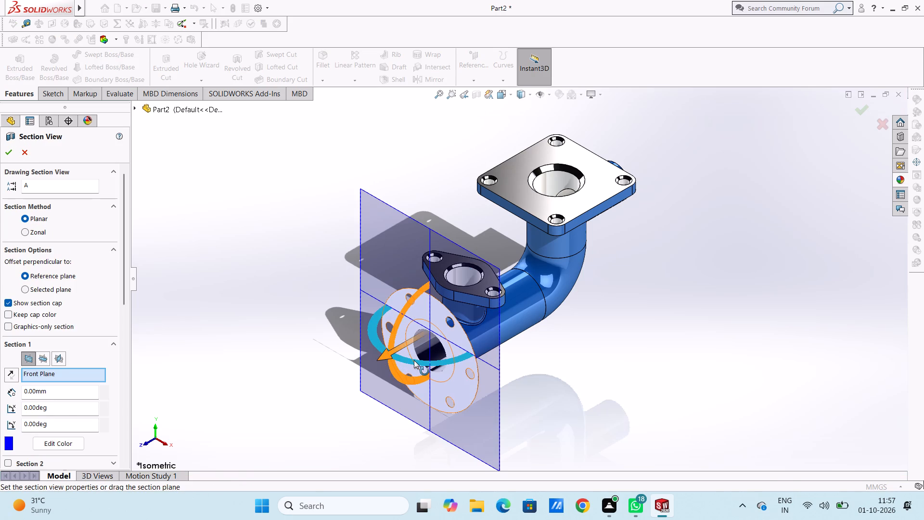
{"action": "left_click_drag", "start_coordinate": [414, 360], "coordinate": [480, 364]}
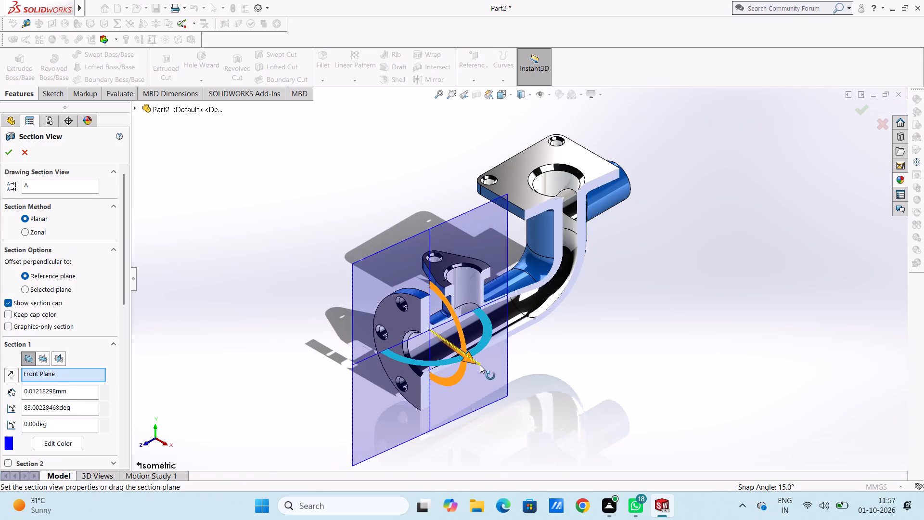
{"action": "left_click_drag", "start_coordinate": [480, 364], "coordinate": [493, 365]}
{"action": "middle_click_drag", "start_coordinate": [329, 334], "coordinate": [287, 252]}
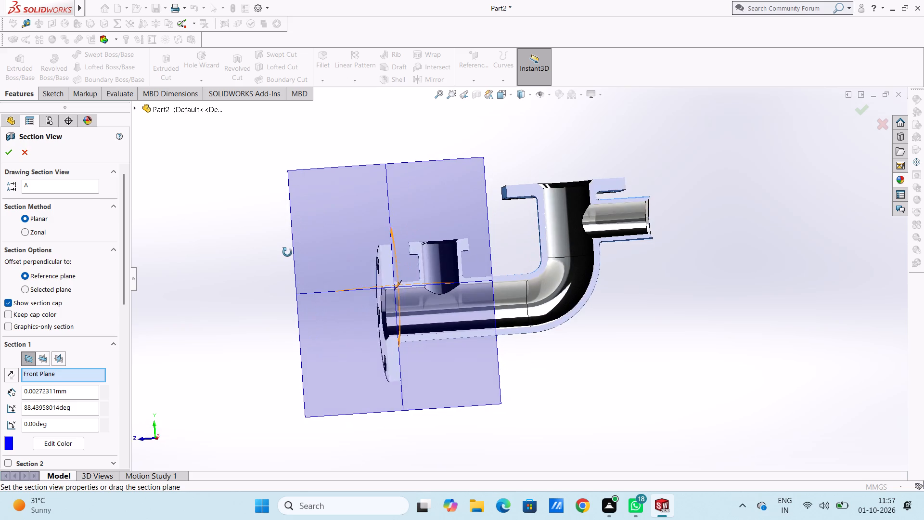
{"action": "middle_click_drag", "start_coordinate": [287, 252], "coordinate": [281, 263]}
{"action": "scroll", "coordinate": [280, 269], "scroll_direction": "up", "scroll_amount": 1}
{"action": "middle_click_drag", "start_coordinate": [281, 270], "coordinate": [255, 296]}
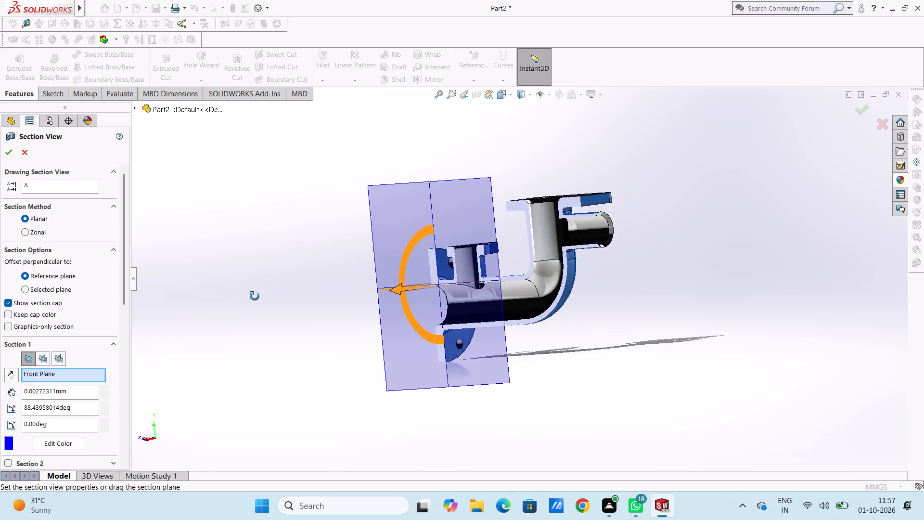
{"action": "middle_click_drag", "start_coordinate": [255, 296], "coordinate": [331, 245]}
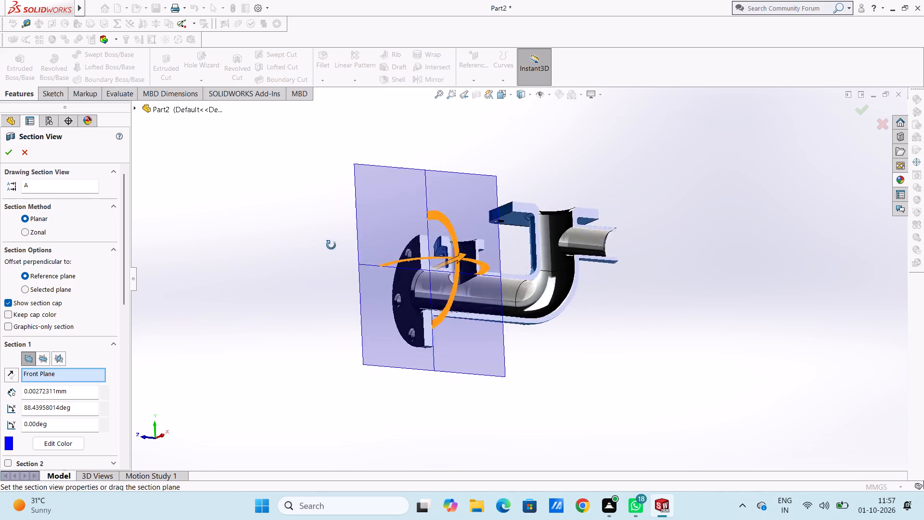
{"action": "middle_click_drag", "start_coordinate": [331, 245], "coordinate": [287, 303]}
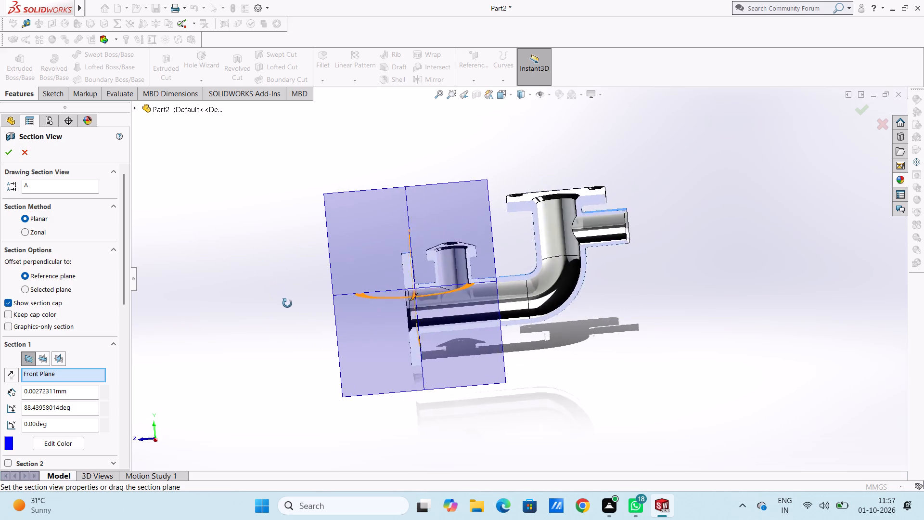
{"action": "middle_click_drag", "start_coordinate": [287, 303], "coordinate": [286, 286]}
{"action": "scroll", "coordinate": [505, 247], "scroll_direction": "down", "scroll_amount": 4}
{"action": "scroll", "coordinate": [517, 248], "scroll_direction": "up", "scroll_amount": 2}
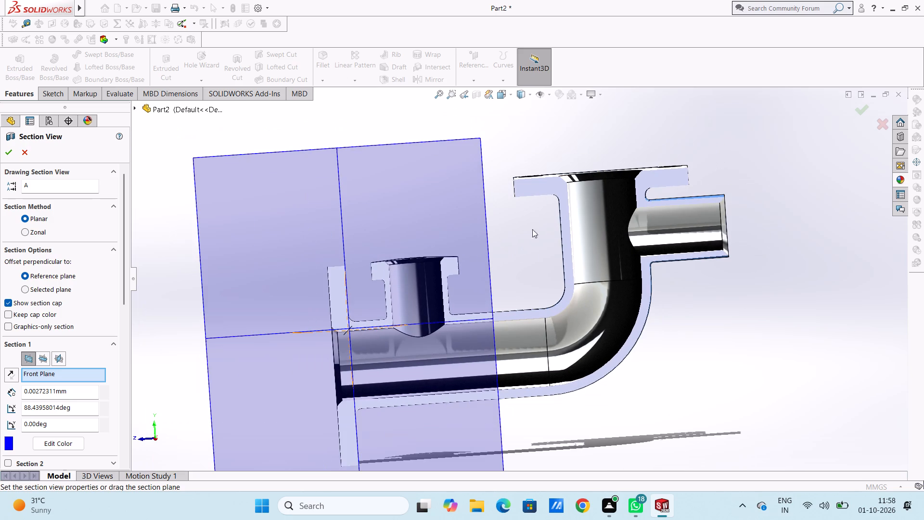
{"action": "scroll", "coordinate": [562, 232], "scroll_direction": "up", "scroll_amount": 3}
{"action": "scroll", "coordinate": [548, 313], "scroll_direction": "down", "scroll_amount": 4}
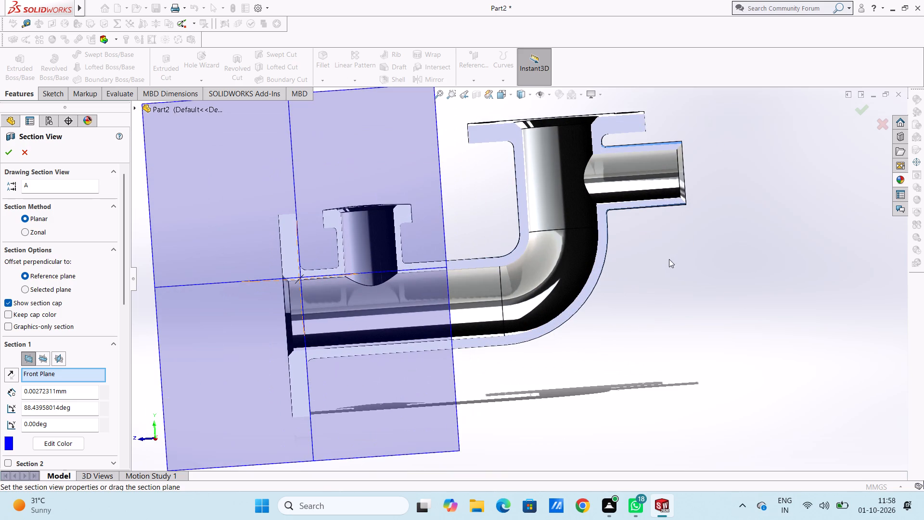
{"action": "scroll", "coordinate": [669, 259], "scroll_direction": "up", "scroll_amount": 3}
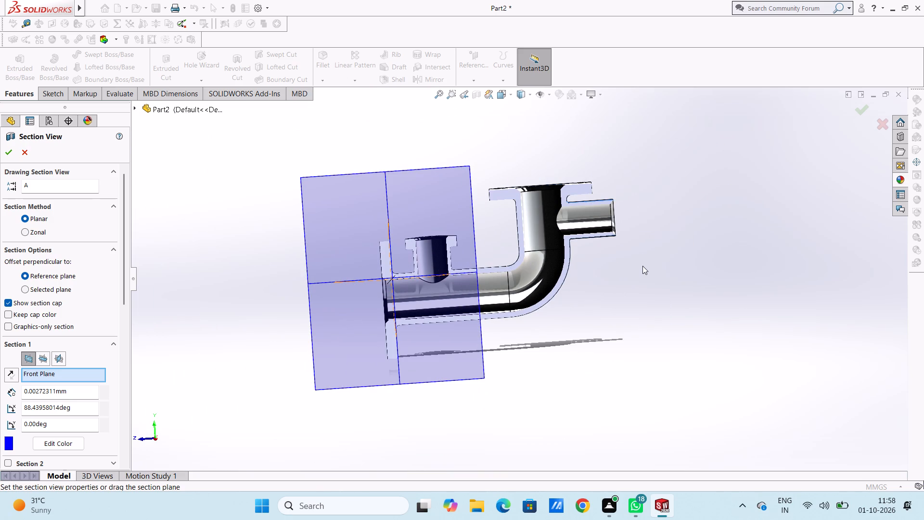
{"action": "left_click", "coordinate": [22, 151]}
Examine the whole elbow's appearances from the front, back and side, and return to the isometric view.
{"action": "middle_click_drag", "start_coordinate": [269, 198], "coordinate": [339, 207]}
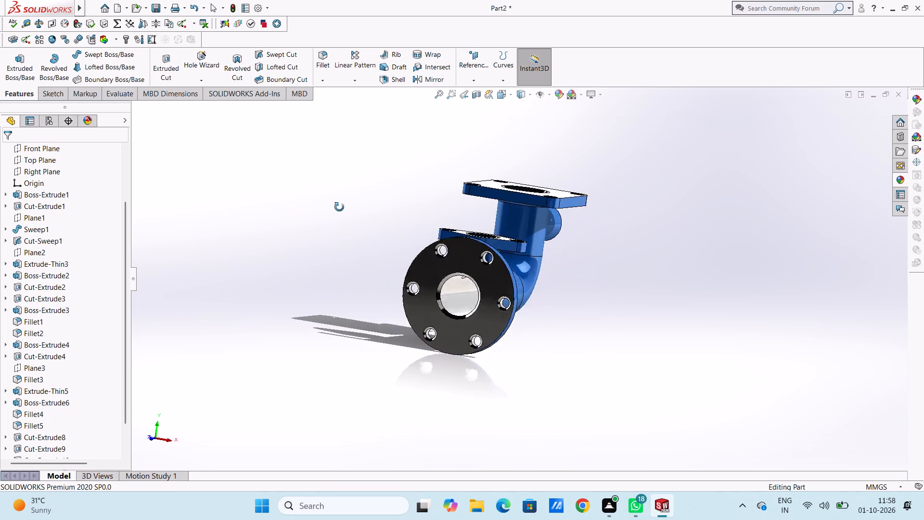
{"action": "middle_click_drag", "start_coordinate": [339, 207], "coordinate": [321, 208]}
{"action": "middle_click_drag", "start_coordinate": [306, 199], "coordinate": [193, 203]}
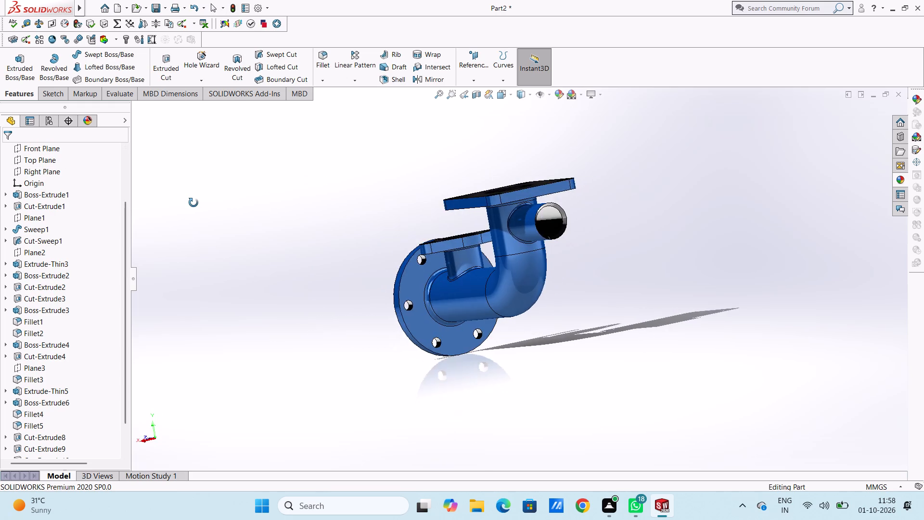
{"action": "middle_click_drag", "start_coordinate": [193, 203], "coordinate": [413, 263]}
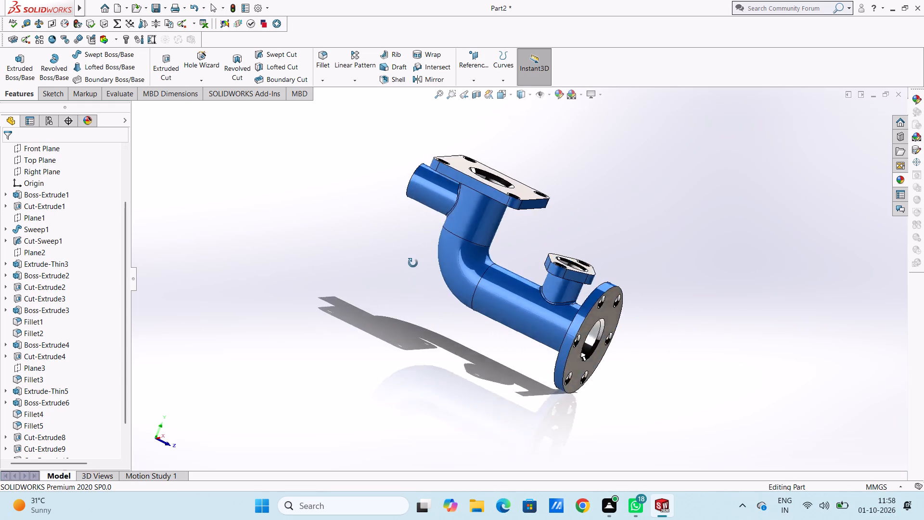
{"action": "middle_click_drag", "start_coordinate": [413, 263], "coordinate": [254, 231]}
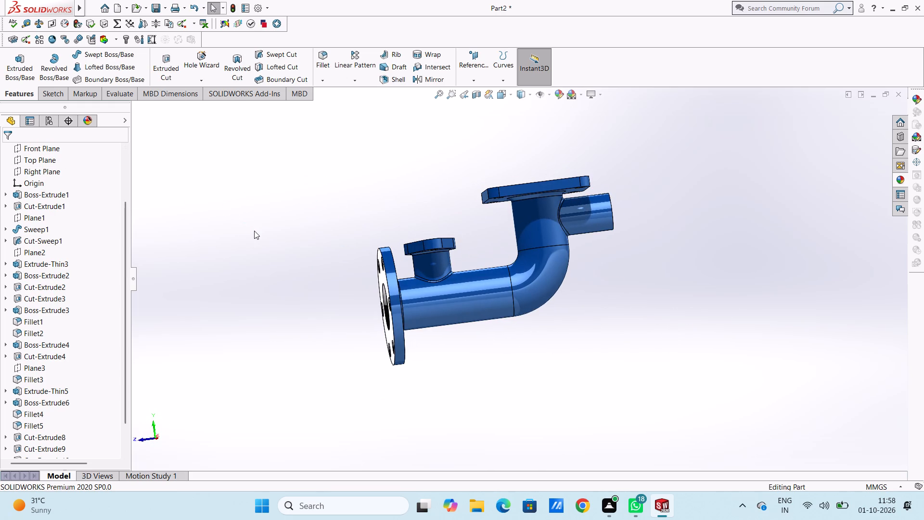
{"action": "key", "text": "Escape"}
{"action": "key", "text": "Escape"}
{"action": "key", "text": "ctrl+7"}
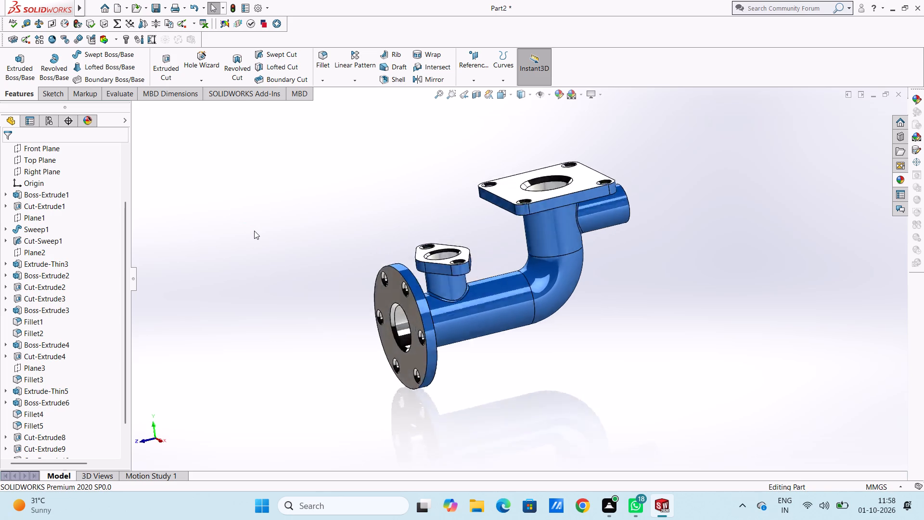
Save the part in the Documents folder under a file name beginning with "double".
{"action": "key", "text": "ctrl+s"}
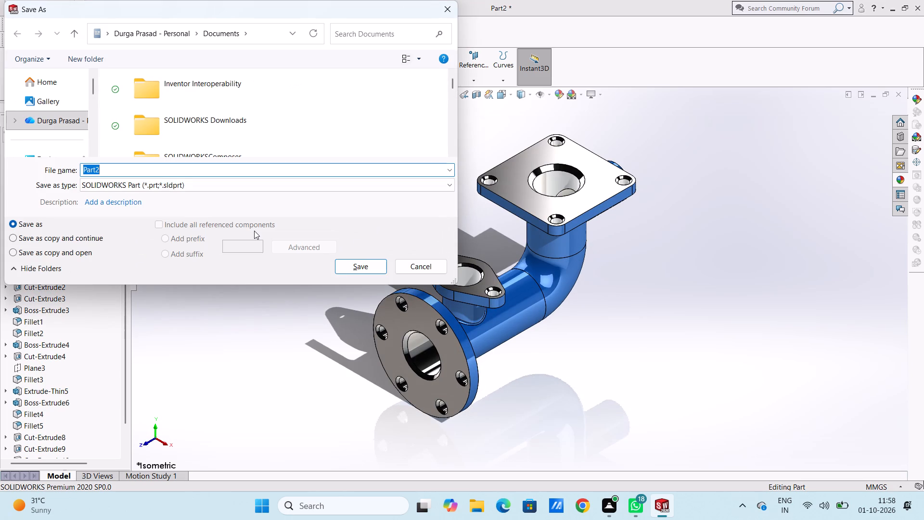
{"action": "type", "text": "dou"}
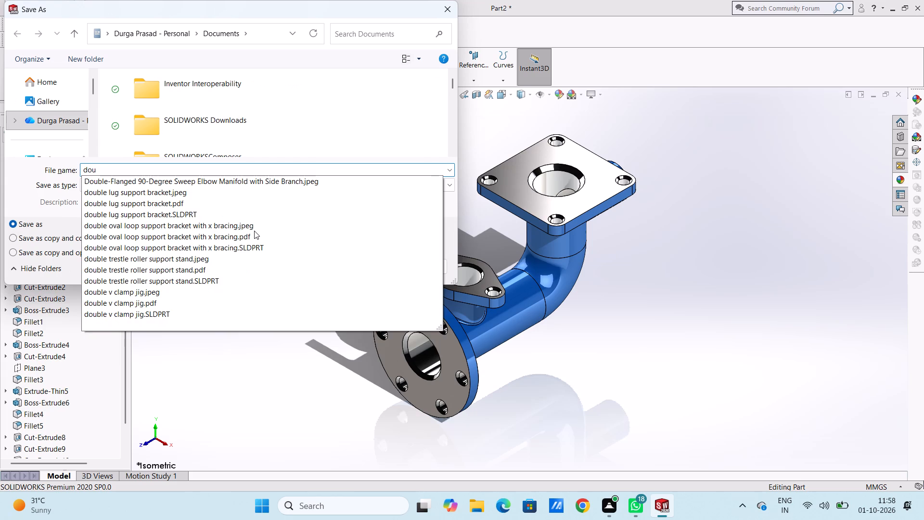
{"action": "type", "text": "ble"}
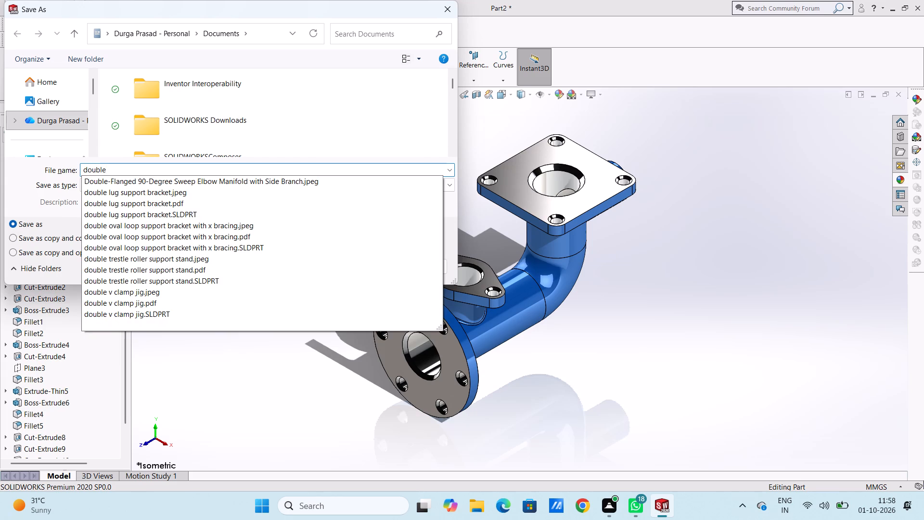
{"action": "key", "text": "space"}
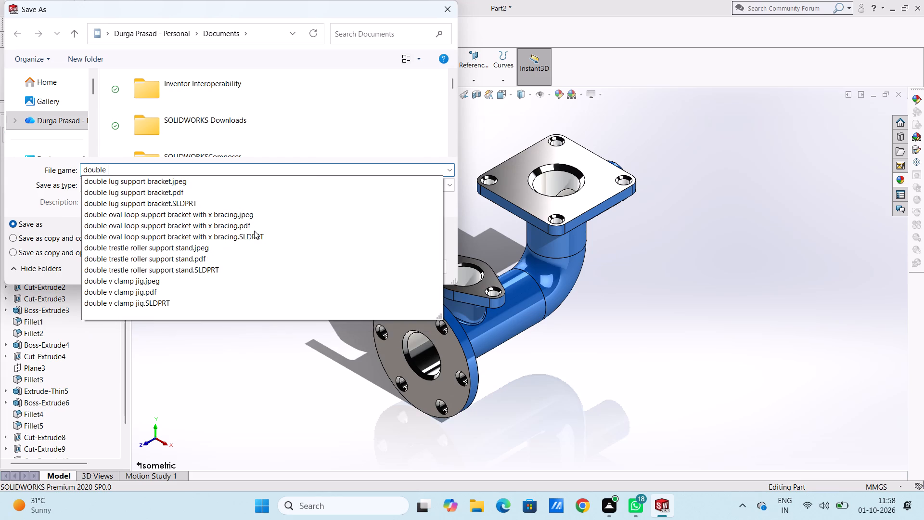
{"action": "type", "text": "fl"}
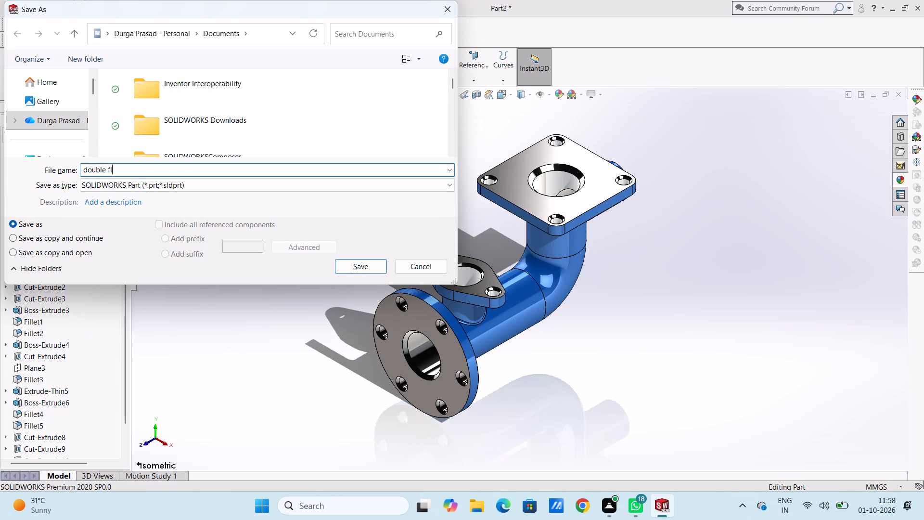
{"action": "type", "text": "anged"}
{"action": "key", "text": "space"}
{"action": "key", "text": "BackSpace"}
{"action": "key", "text": "BackSpace"}
{"action": "key", "text": "BackSpace"}
{"action": "key", "text": "BackSpace"}
{"action": "key", "text": "BackSpace"}
{"action": "key", "text": "BackSpace"}
{"action": "key", "text": "BackSpace"}
{"action": "key", "text": "BackSpace"}
{"action": "key", "text": "BackSpace"}
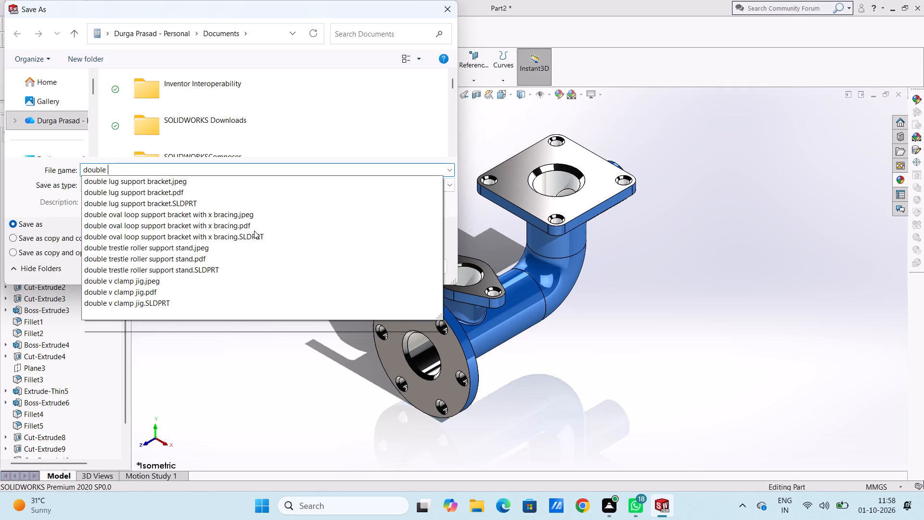
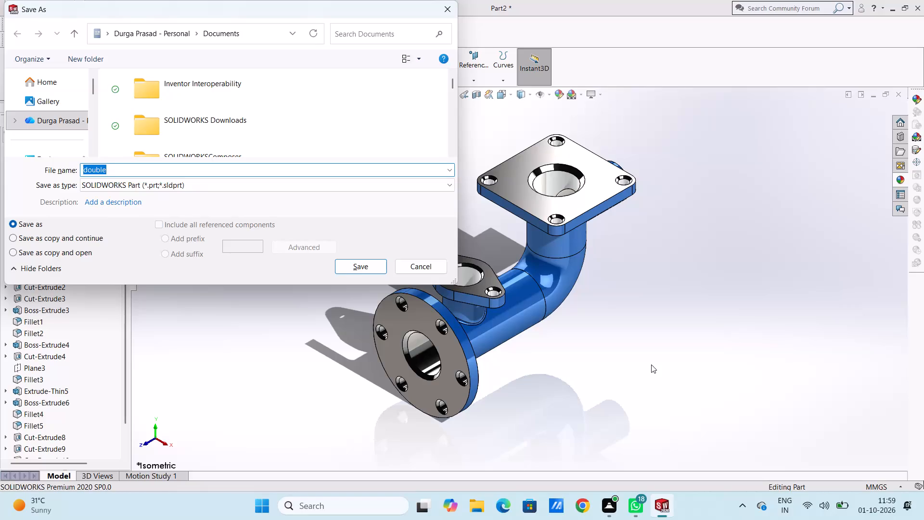
Save the part in the Documents folder as "Double-Flanged 90-Degree Sweep Elbow Manifold with Side Branch".
{"action": "key", "text": "ctrl+v"}
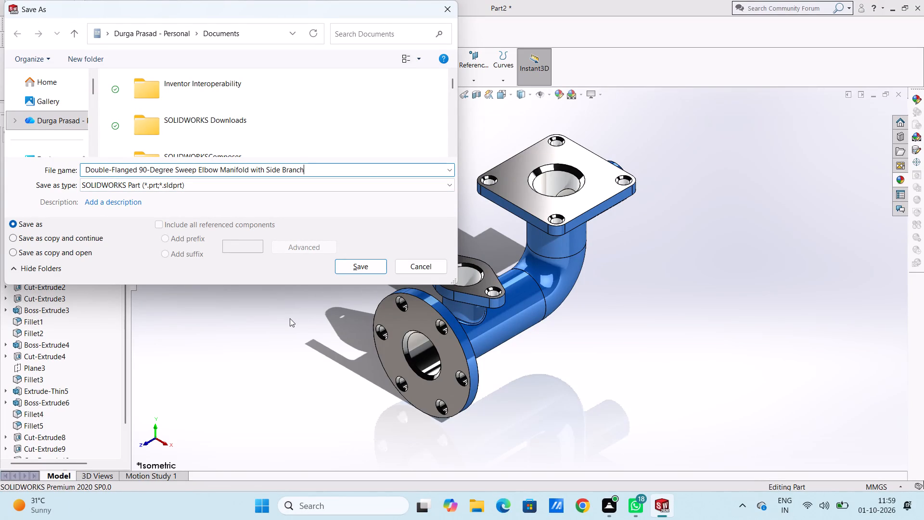
{"action": "left_click", "coordinate": [359, 269]}
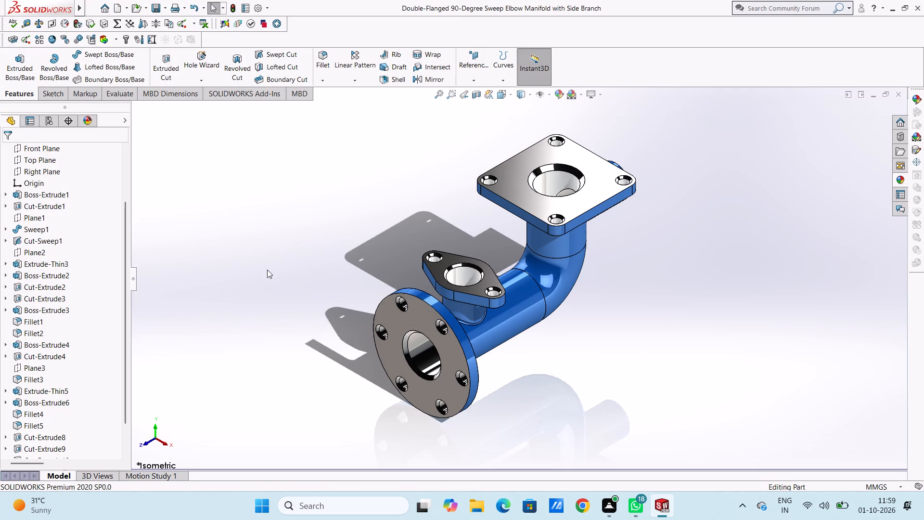
Save a copy of the model in Adobe Portable Document Format (*.pdf) under the same file name in the Documents folder.
{"action": "left_click", "coordinate": [166, 8]}
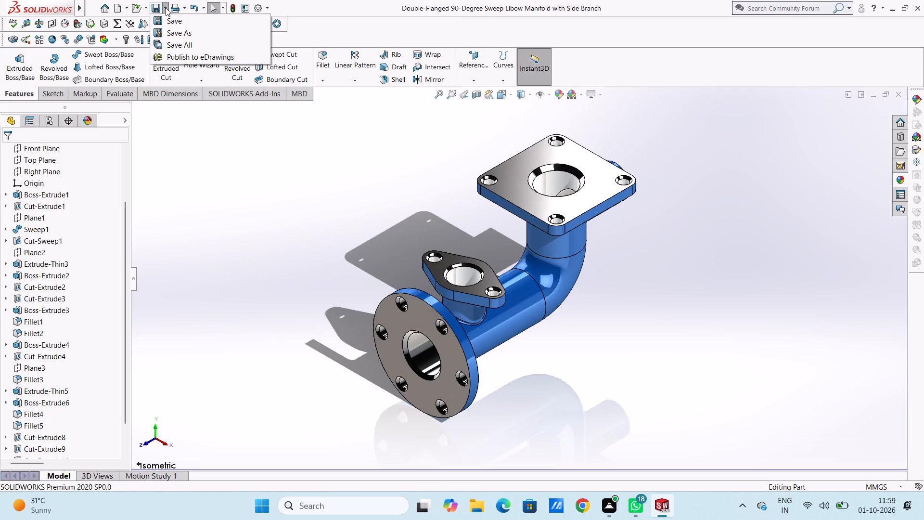
{"action": "left_click", "coordinate": [175, 31]}
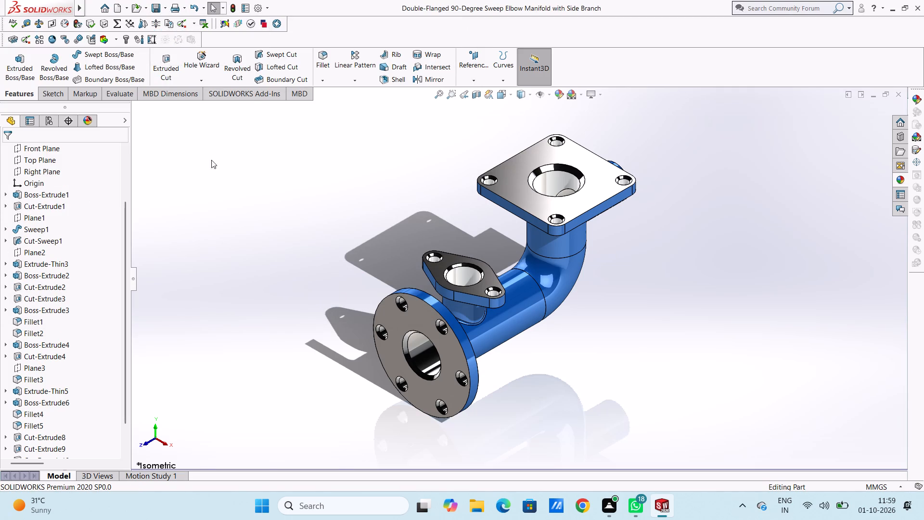
{"action": "left_click", "coordinate": [316, 185]}
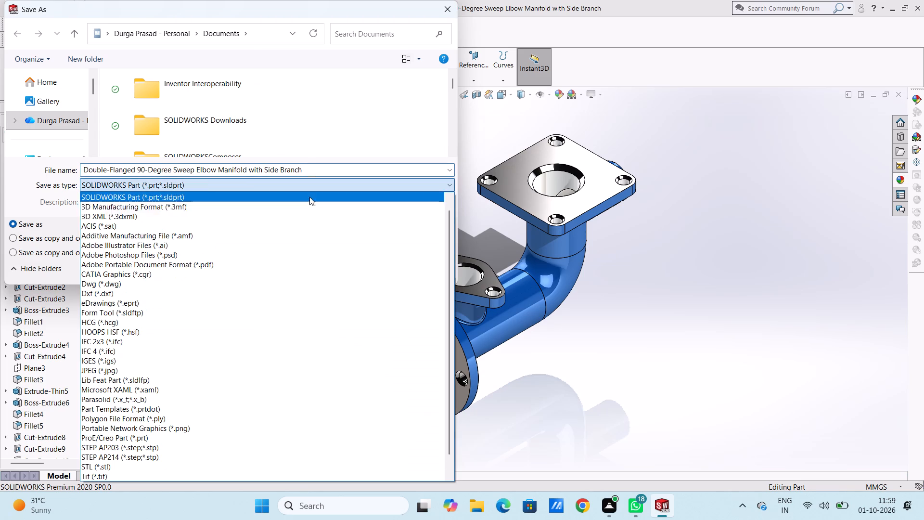
{"action": "left_click", "coordinate": [263, 267]}
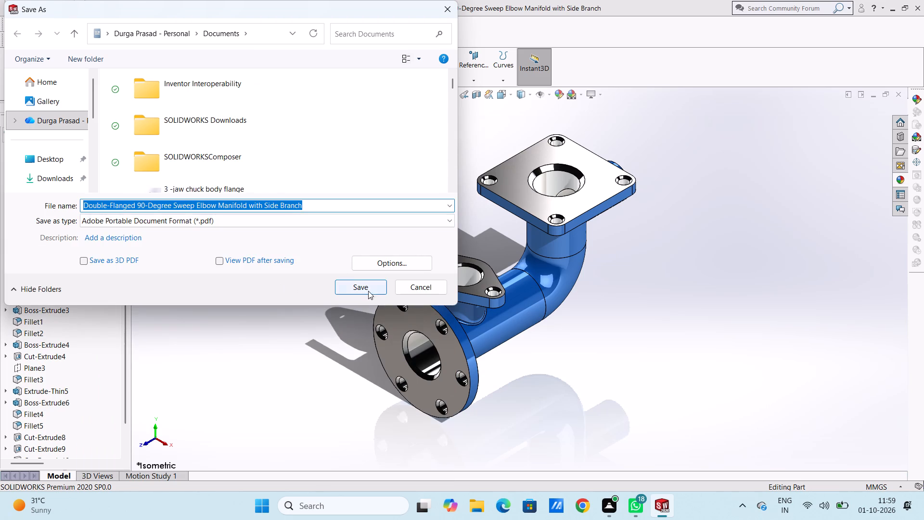
{"action": "left_click", "coordinate": [363, 287]}
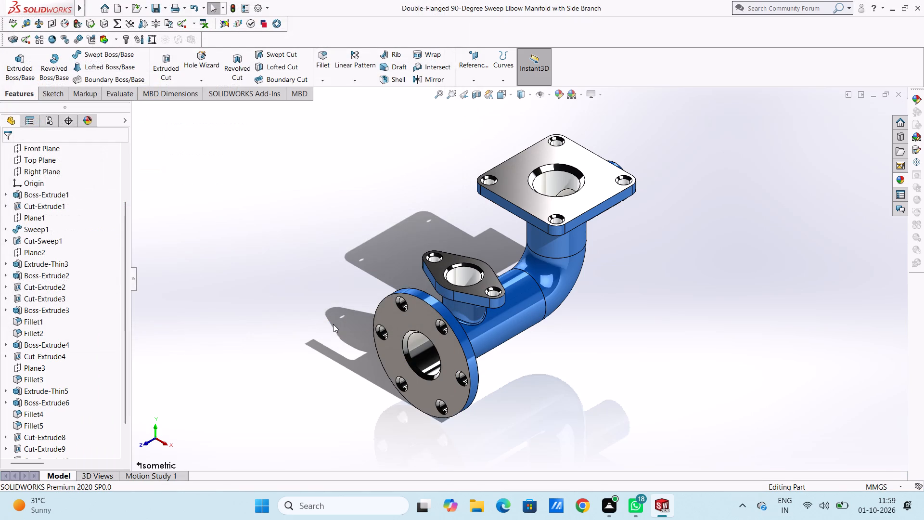